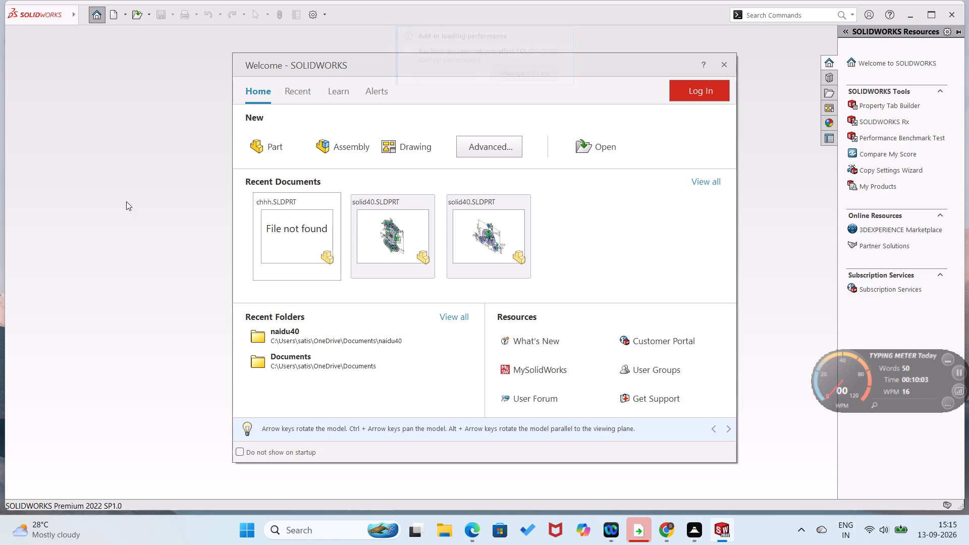
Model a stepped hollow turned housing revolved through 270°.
Create a new part and start a sketch on the Front Plane.
click(262, 146)
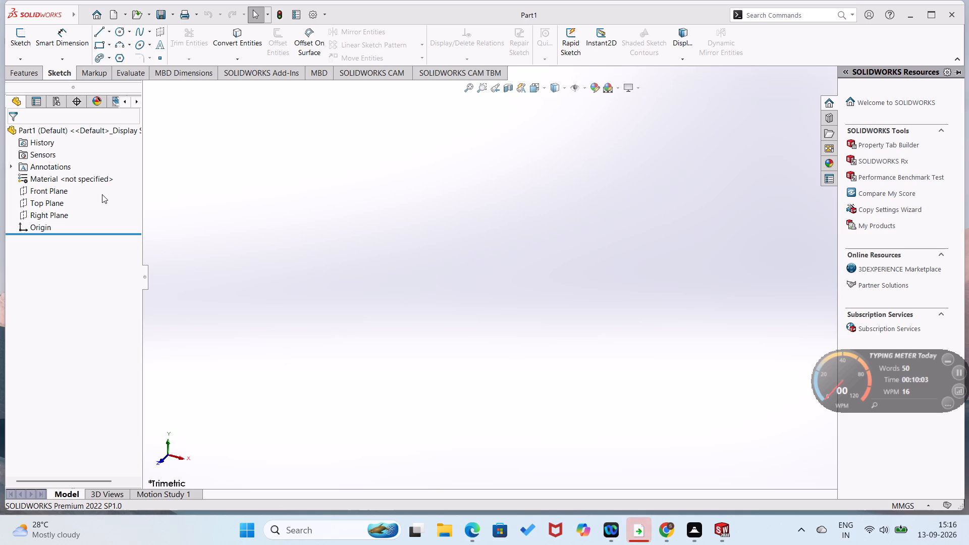
click(50, 196)
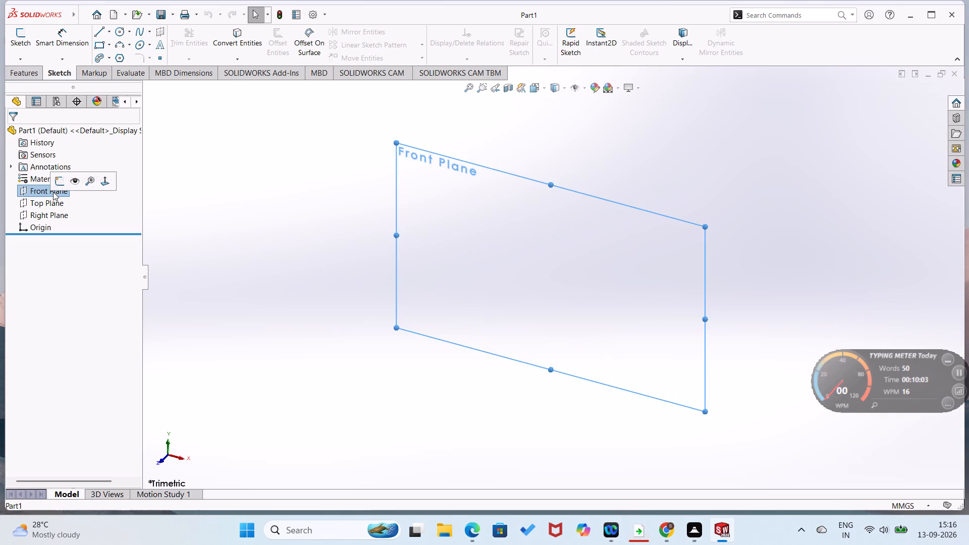
click(58, 186)
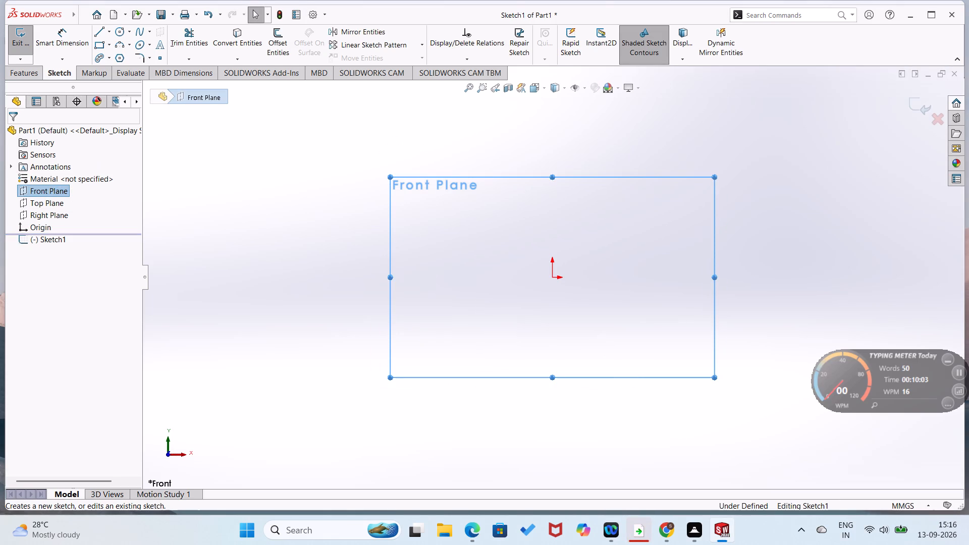
Sketch a horizontal line about 179 mm long from the origin along the positive X direction and convert it to construction geometry.
click(96, 31)
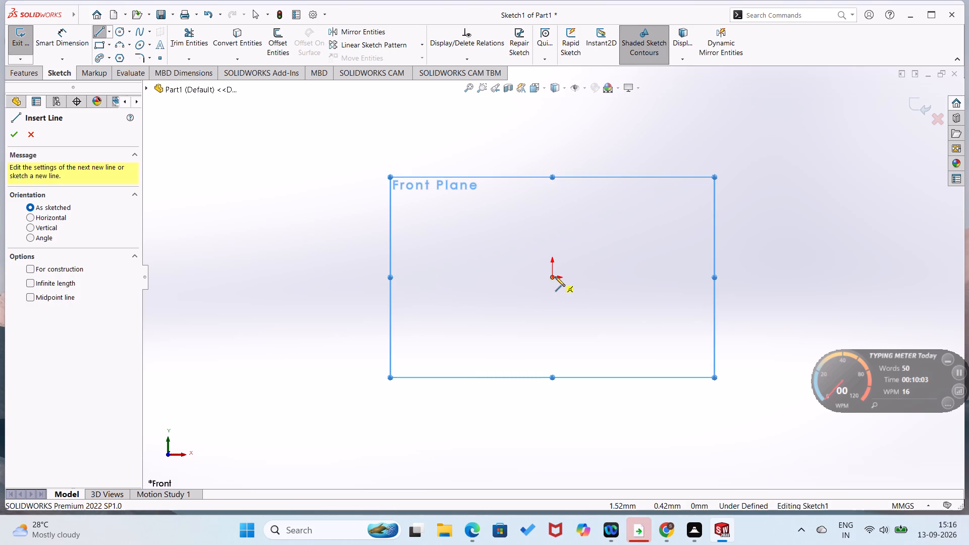
click(551, 277)
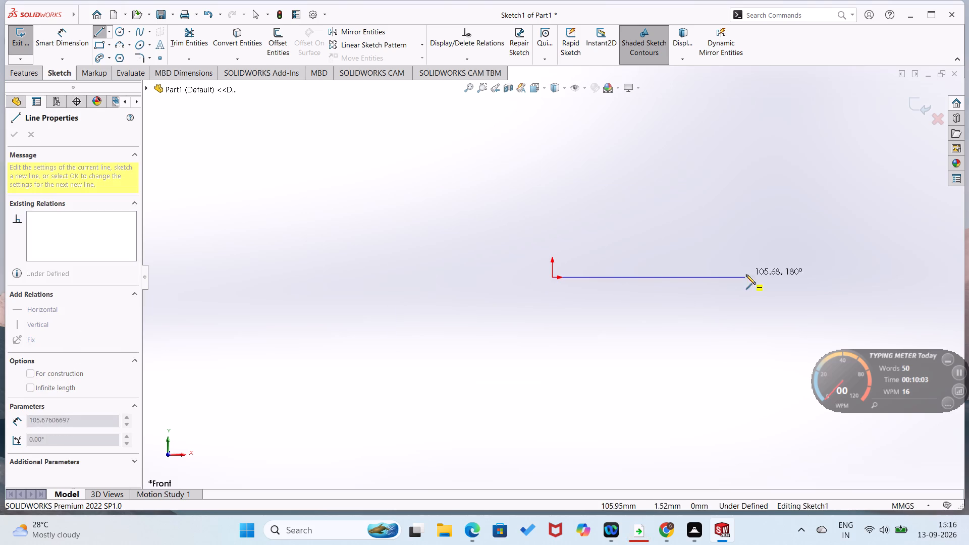
click(878, 276)
right_click(878, 276)
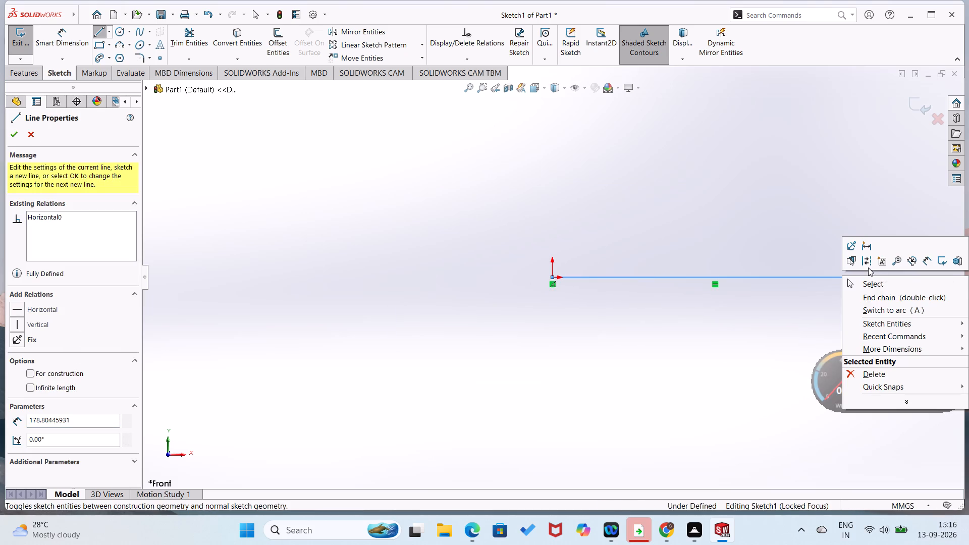
click(868, 266)
click(755, 324)
click(755, 324)
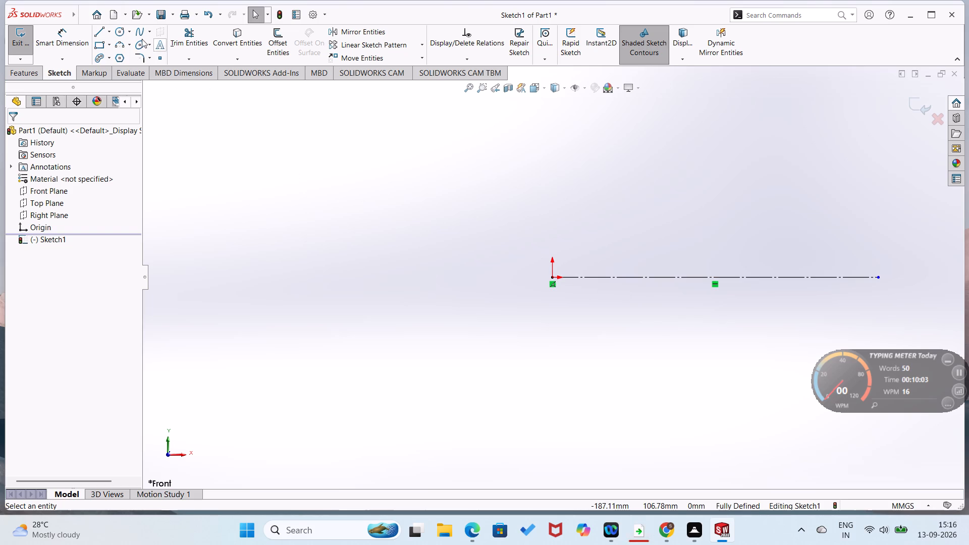
Sketch the outer stepped edge from the origin: about 45 mm up, about 34 mm across, then three rising steps ending in an edge about 33 mm long.
click(96, 36)
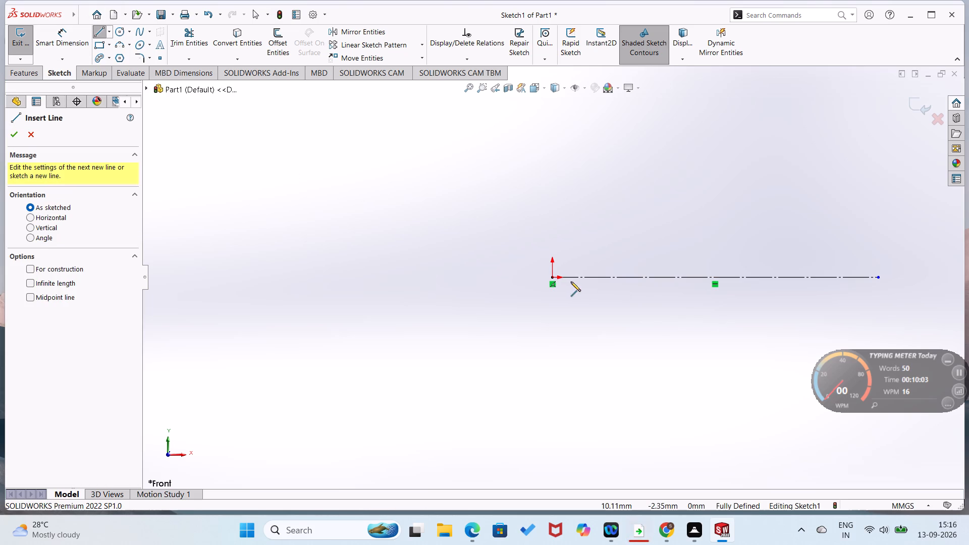
click(552, 277)
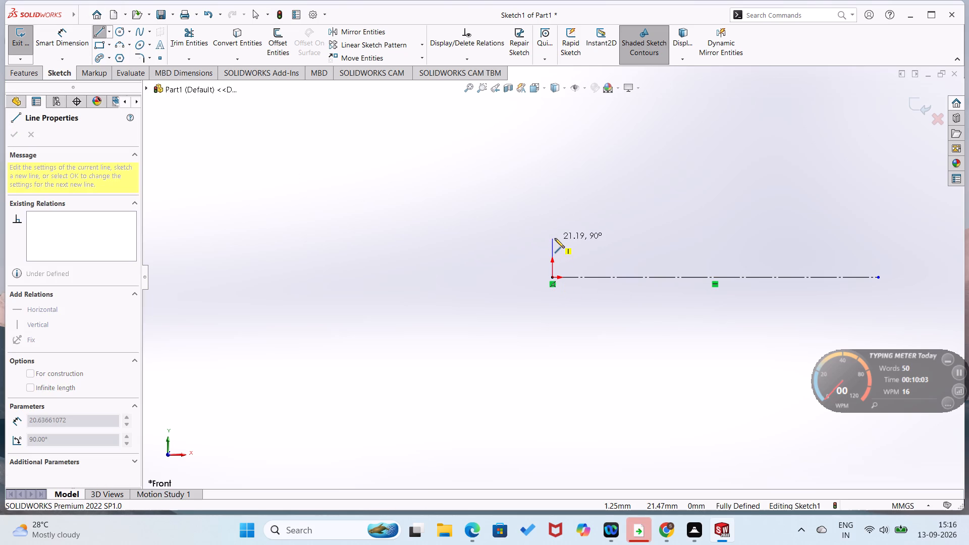
text(30)
key(Return)
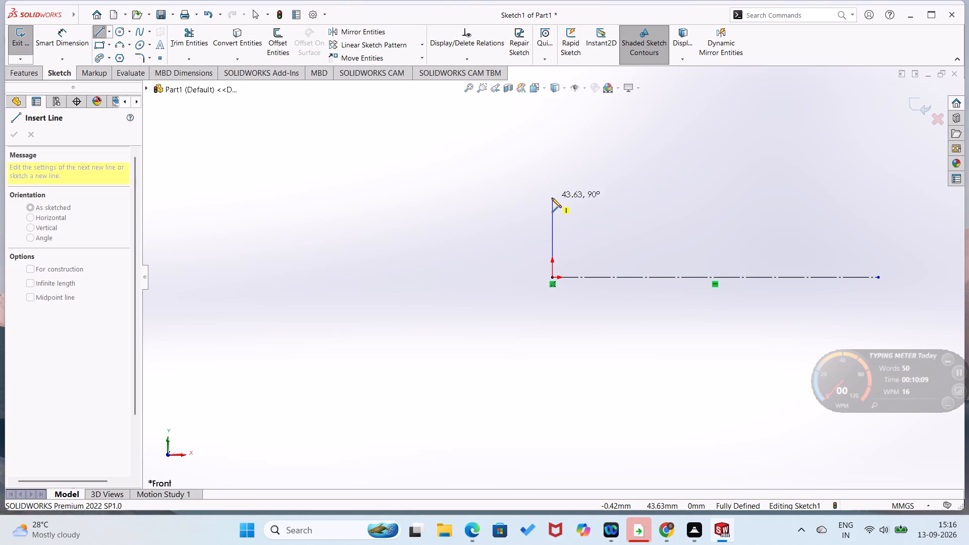
click(552, 195)
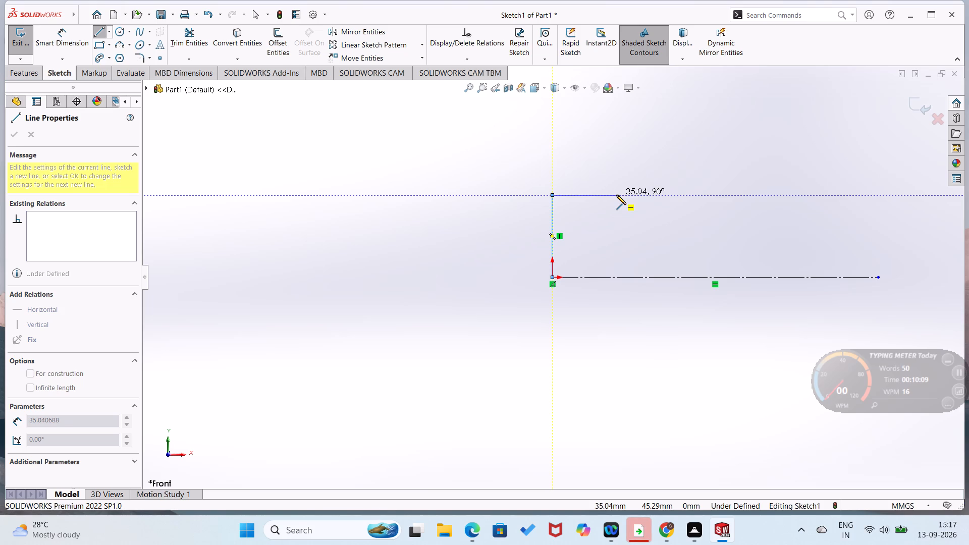
click(614, 194)
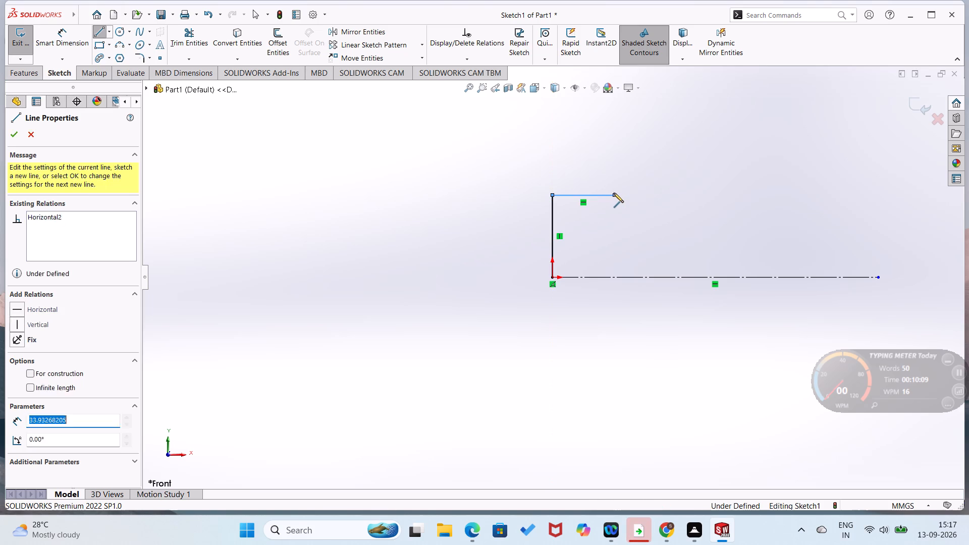
click(614, 169)
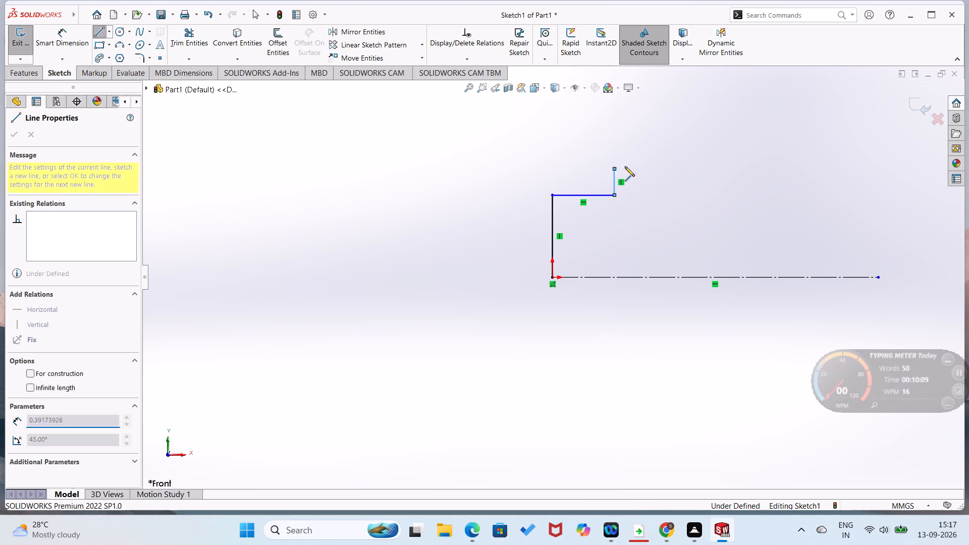
click(658, 168)
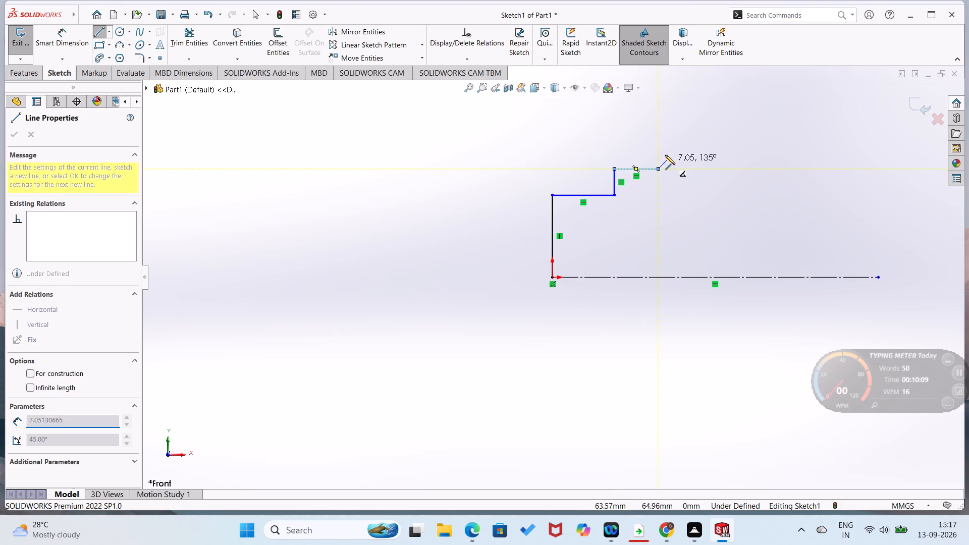
click(657, 140)
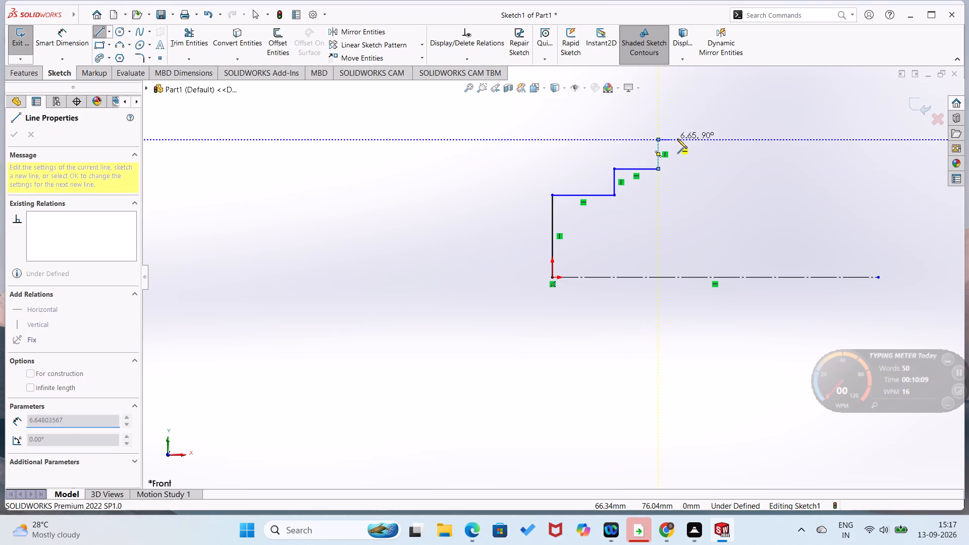
click(702, 138)
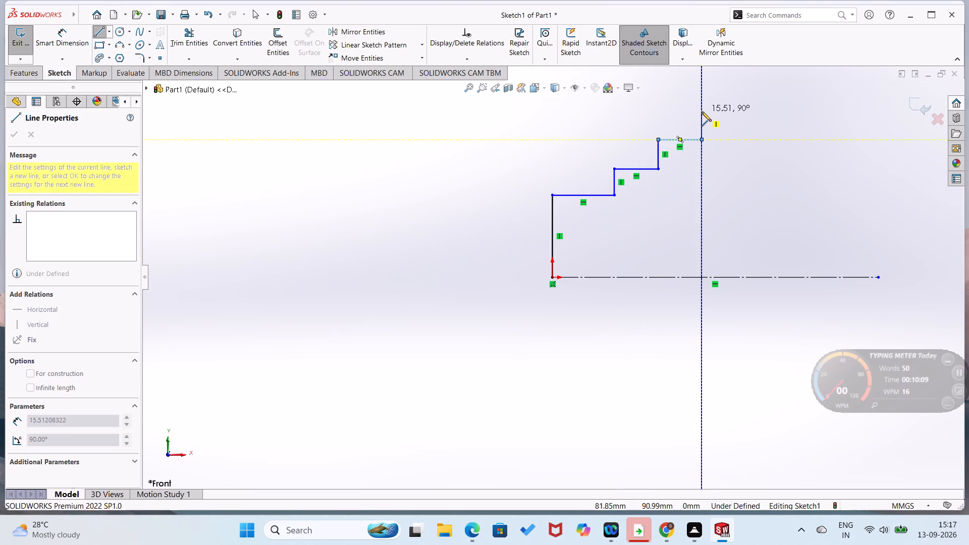
click(702, 112)
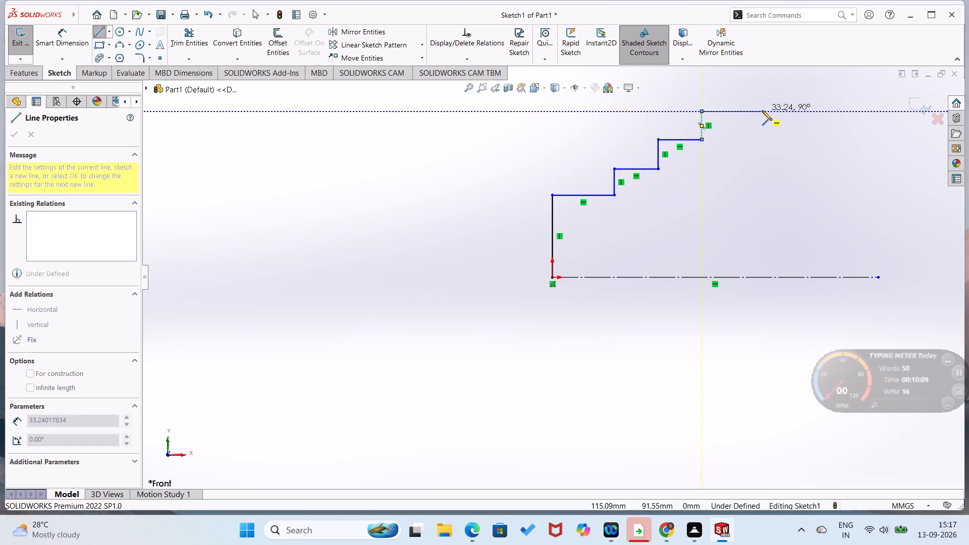
click(762, 111)
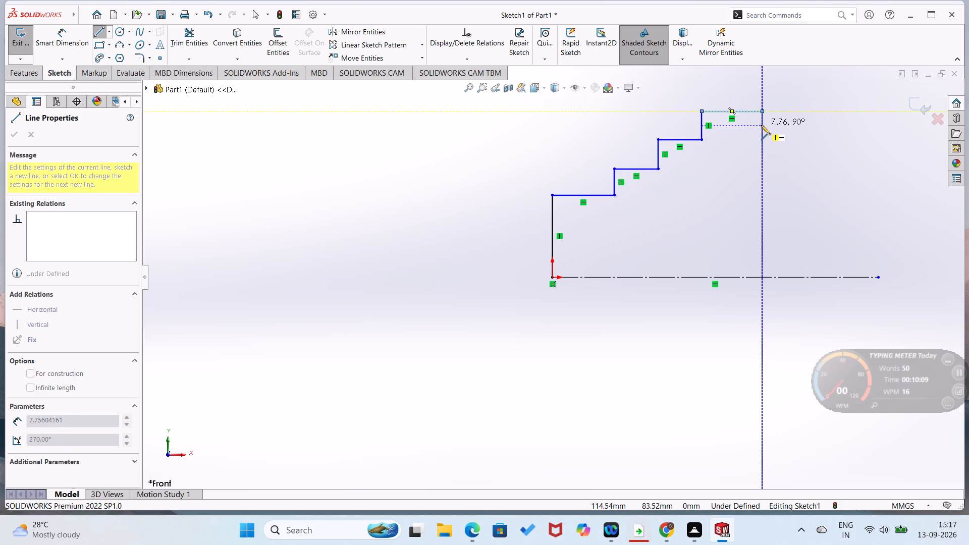
Close the profile with a short drop, inner steps descending parallel to the outer ones, and a lower block with a base about 79 mm long to the origin.
click(761, 125)
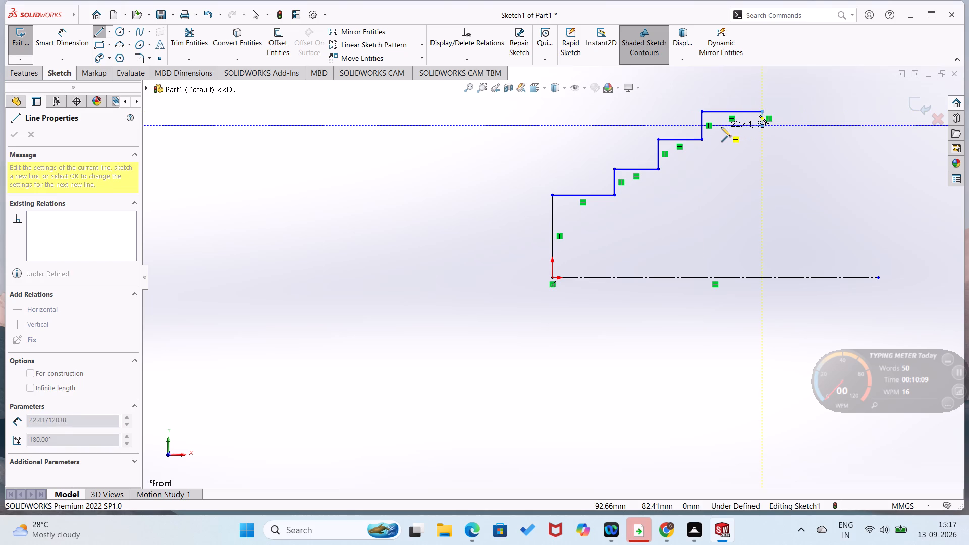
click(721, 127)
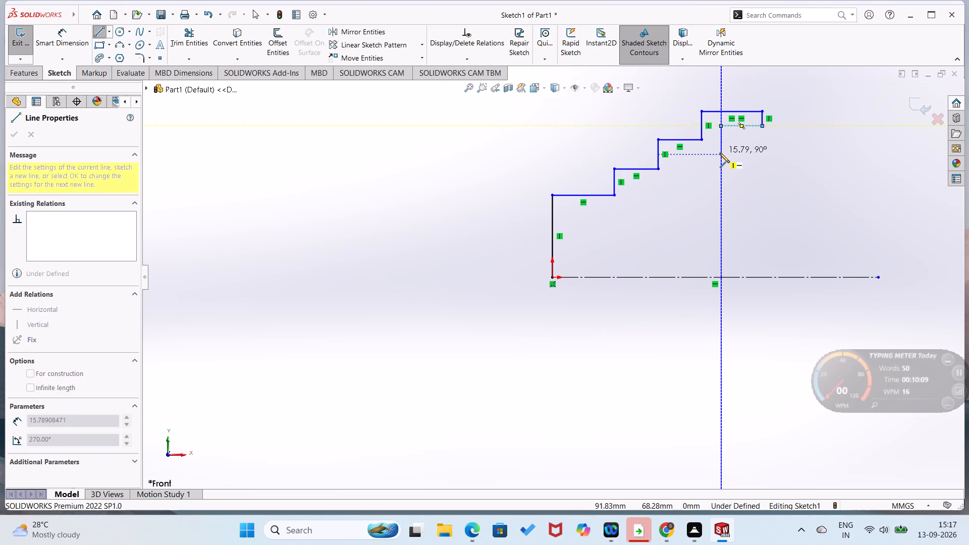
click(722, 154)
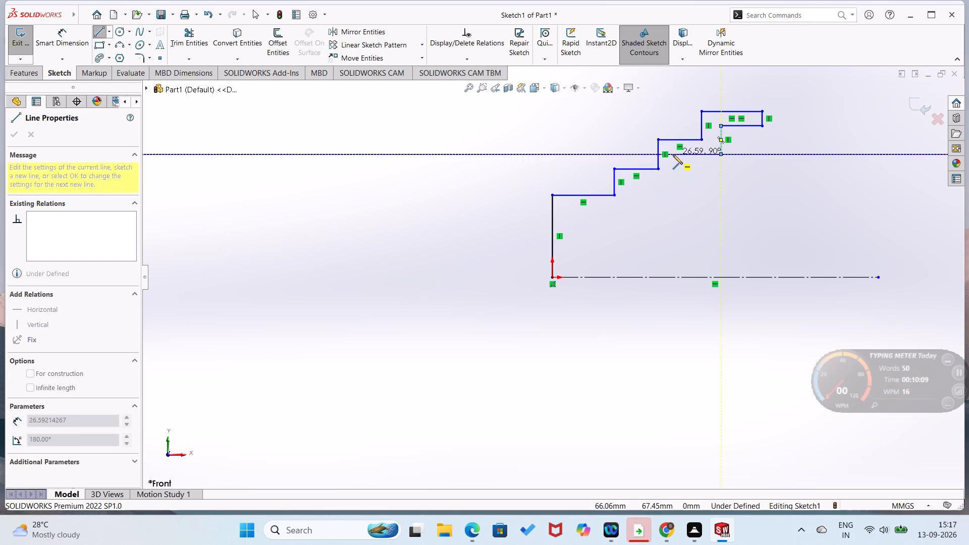
click(673, 154)
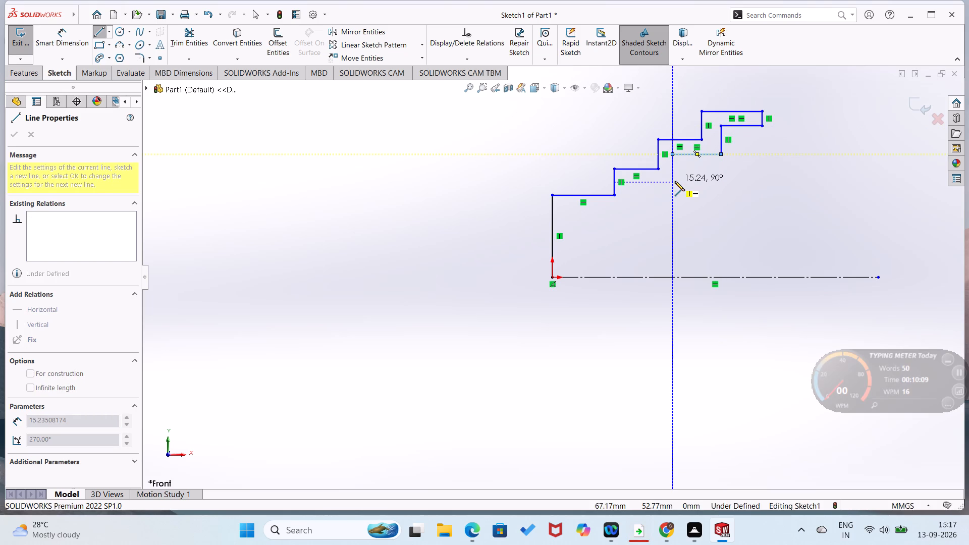
click(675, 181)
click(631, 183)
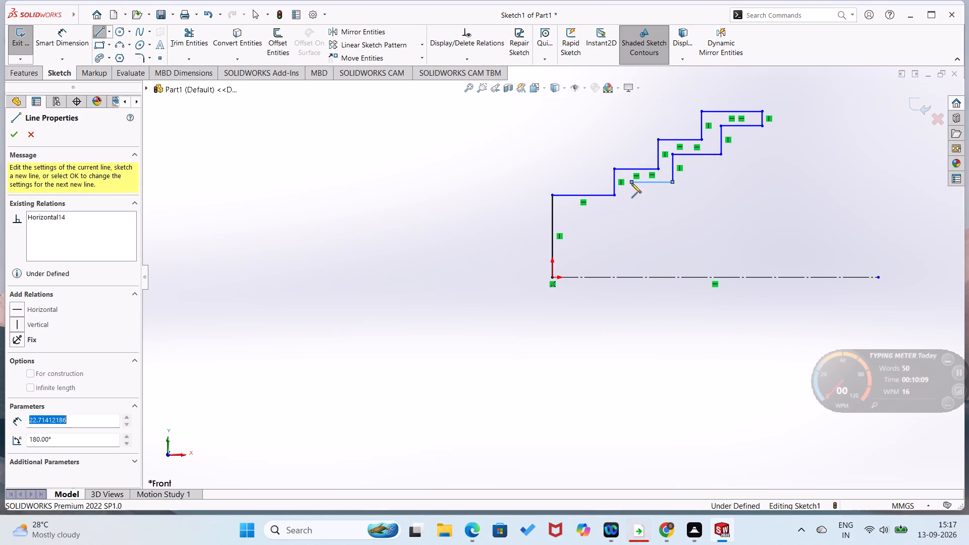
click(628, 209)
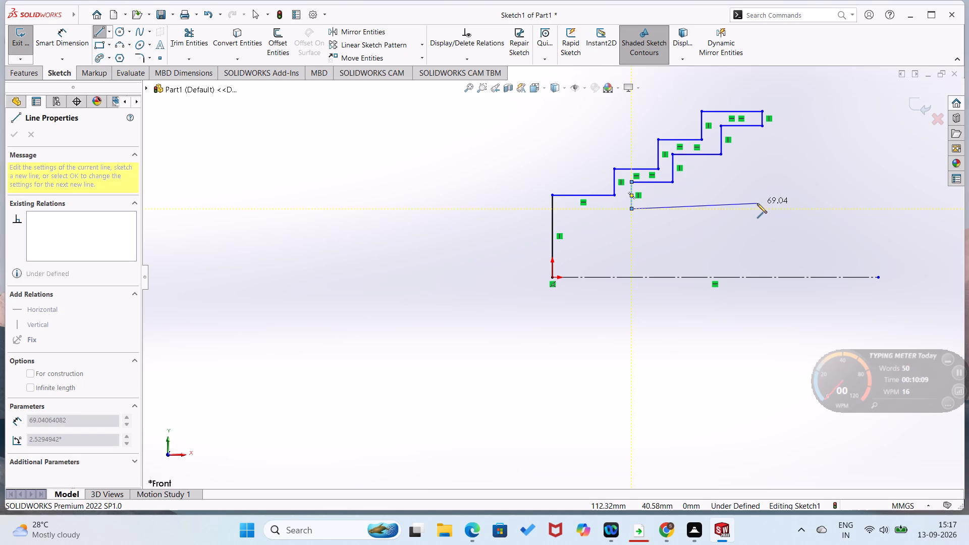
click(696, 211)
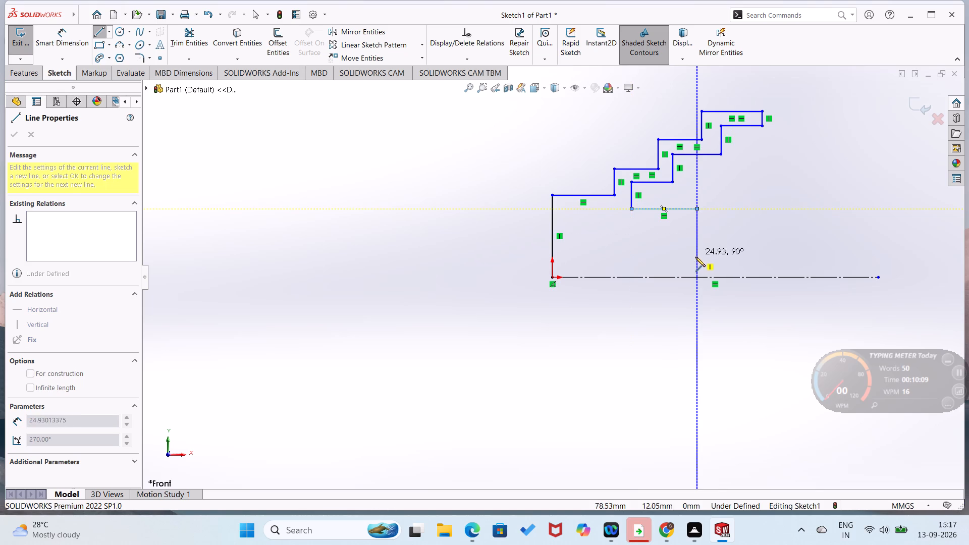
click(696, 276)
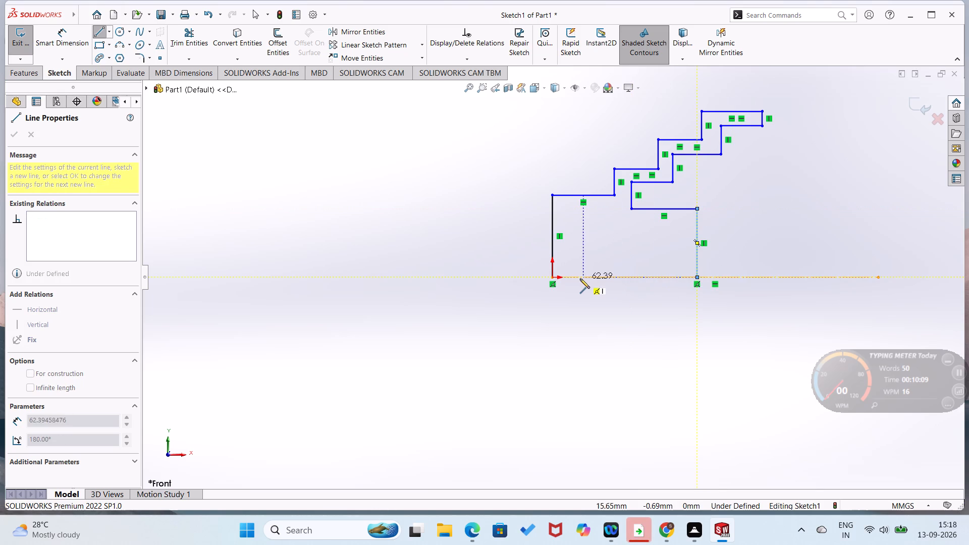
click(551, 278)
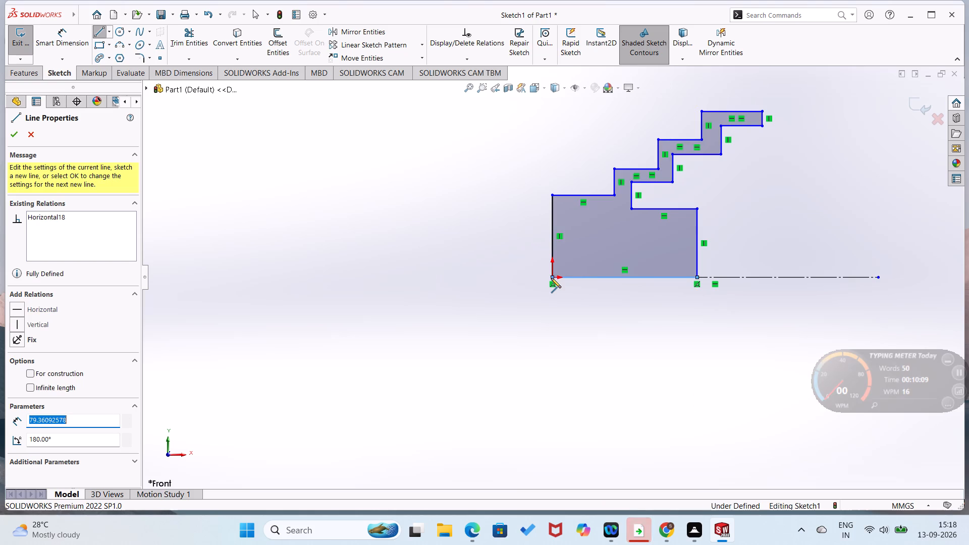
right_click(509, 289)
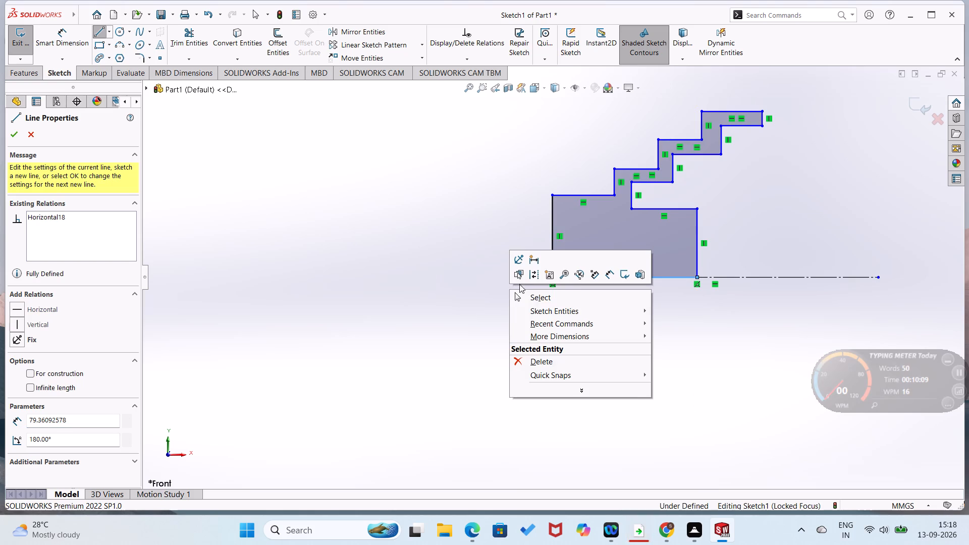
click(522, 295)
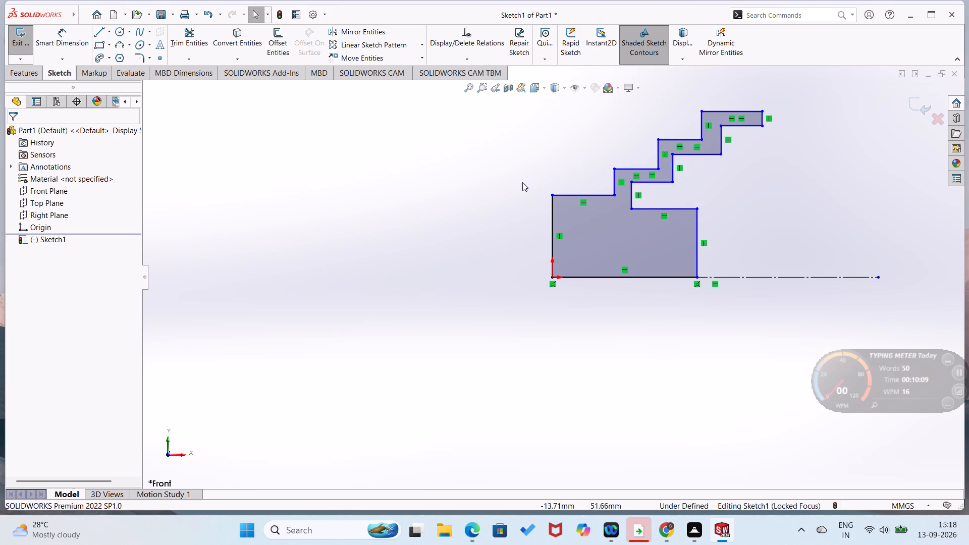
Dimension the vertical edge rising from the origin to 40 mm.
right_drag(255, 183, 294, 100)
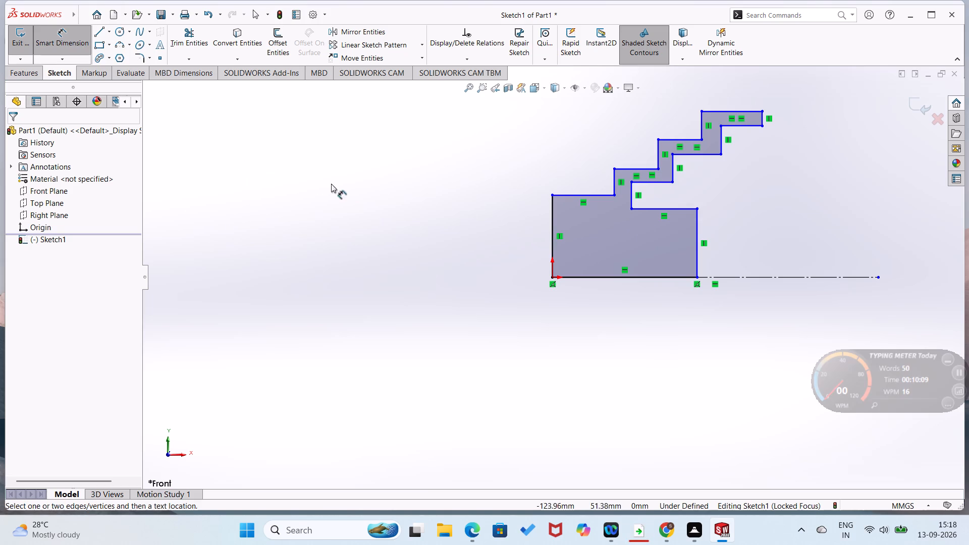
click(552, 218)
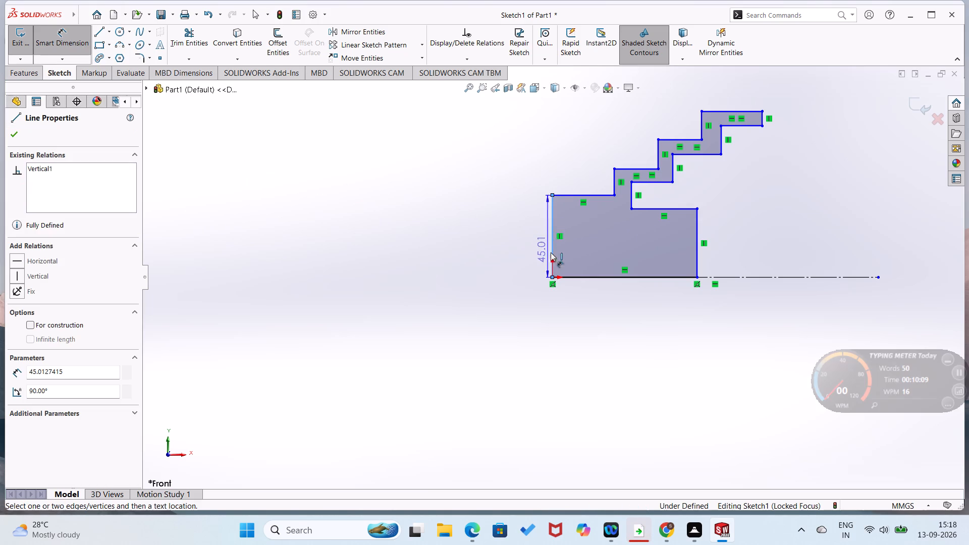
click(573, 277)
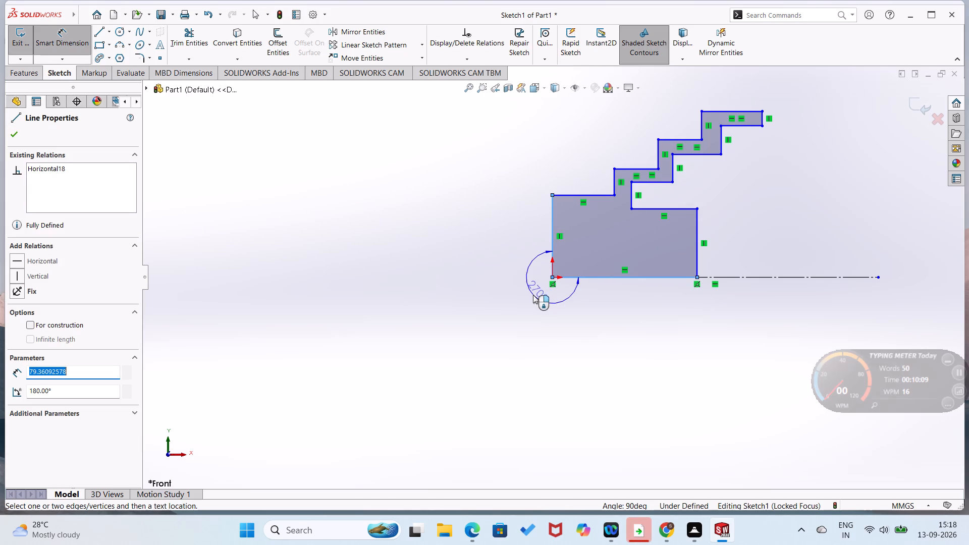
key(Escape)
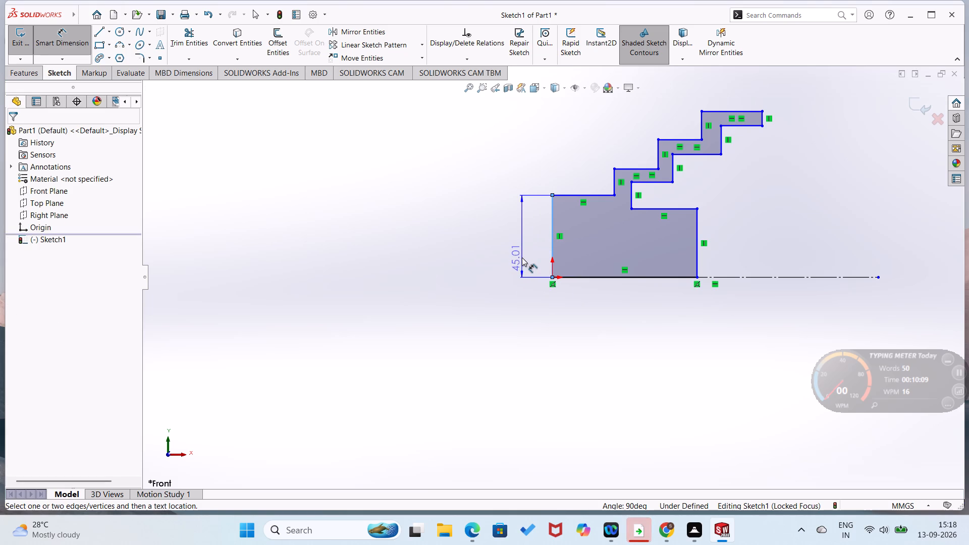
key(4)
key(0)
click(516, 261)
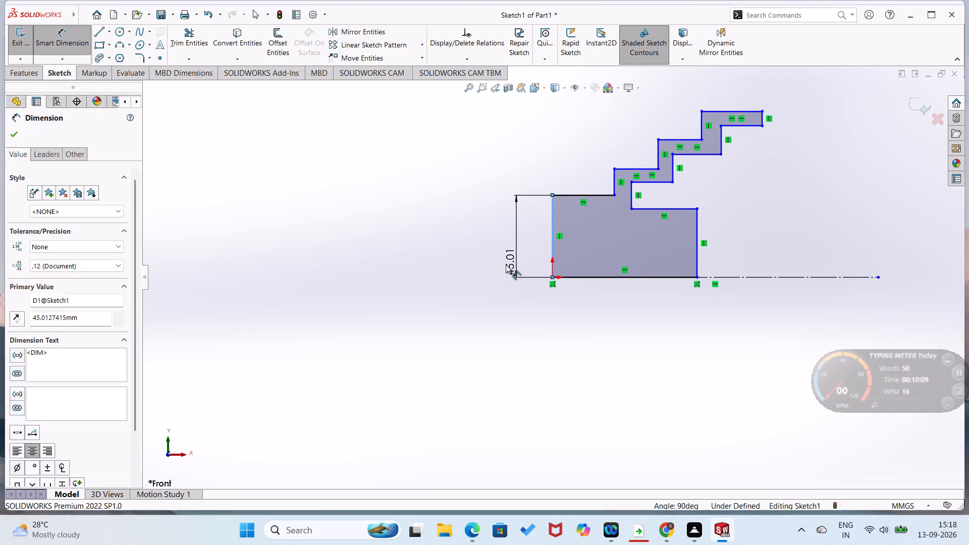
key(1)
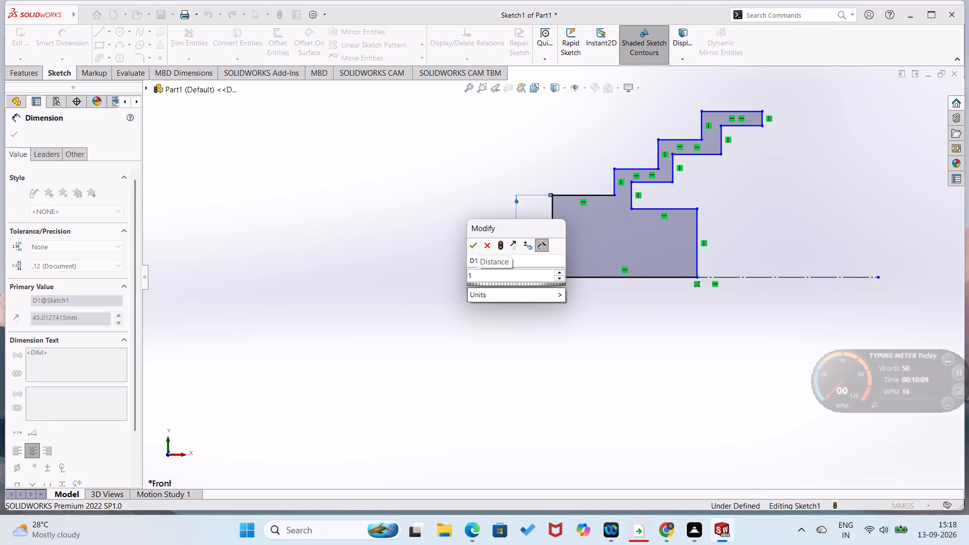
key(BackSpace)
key(4)
key(0)
key(Return)
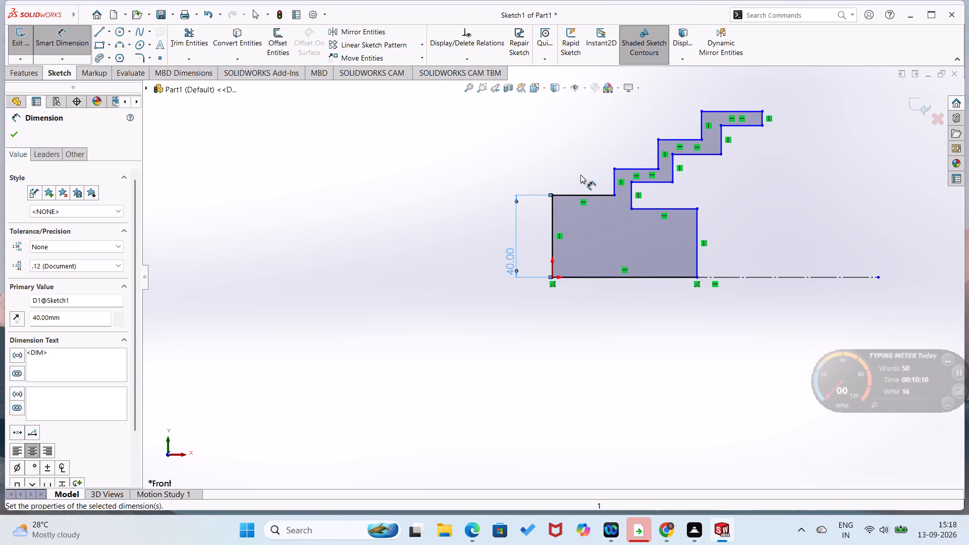
key(Escape)
Make the four outer horizontal step edges and the three inner horizontal edges of the staircase equal in length.
click(581, 194)
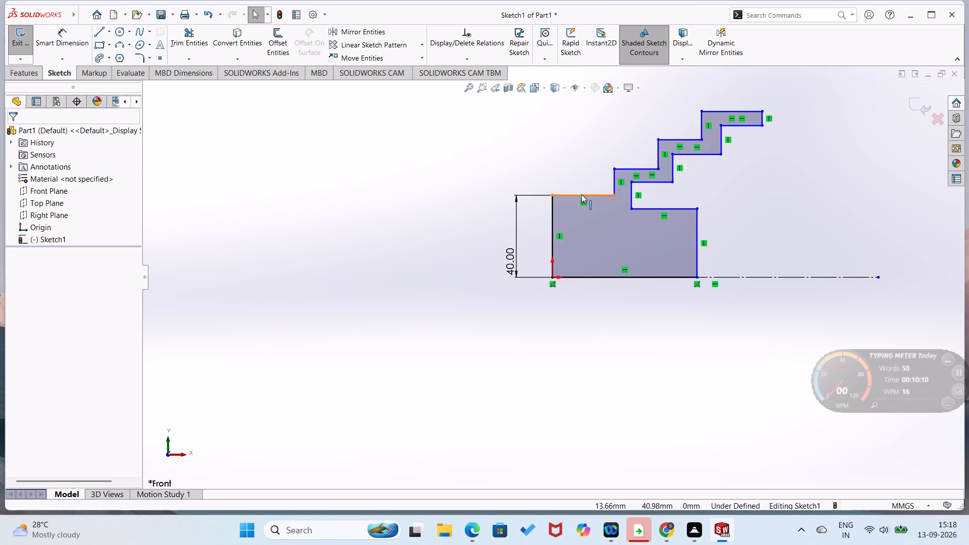
ctrl+click(638, 169)
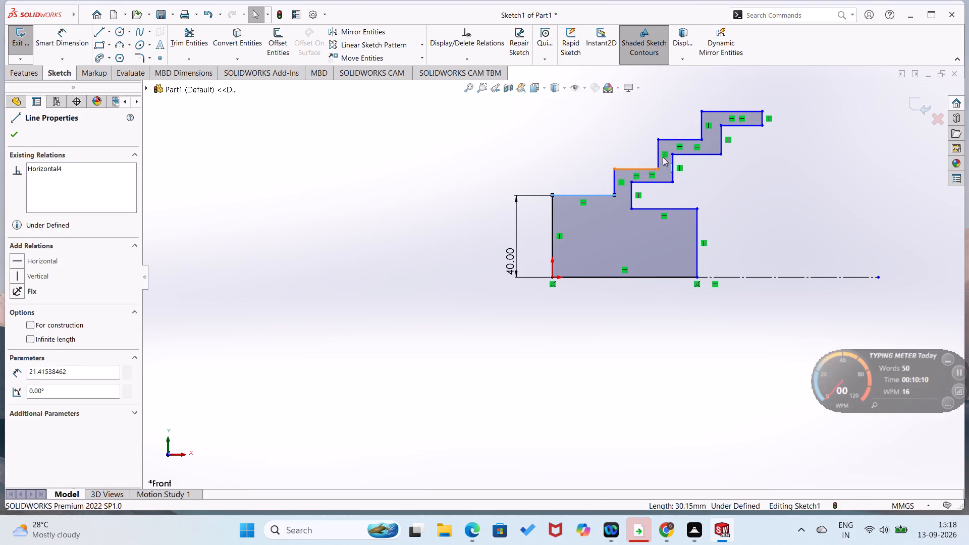
ctrl+click(685, 138)
ctrl+click(727, 110)
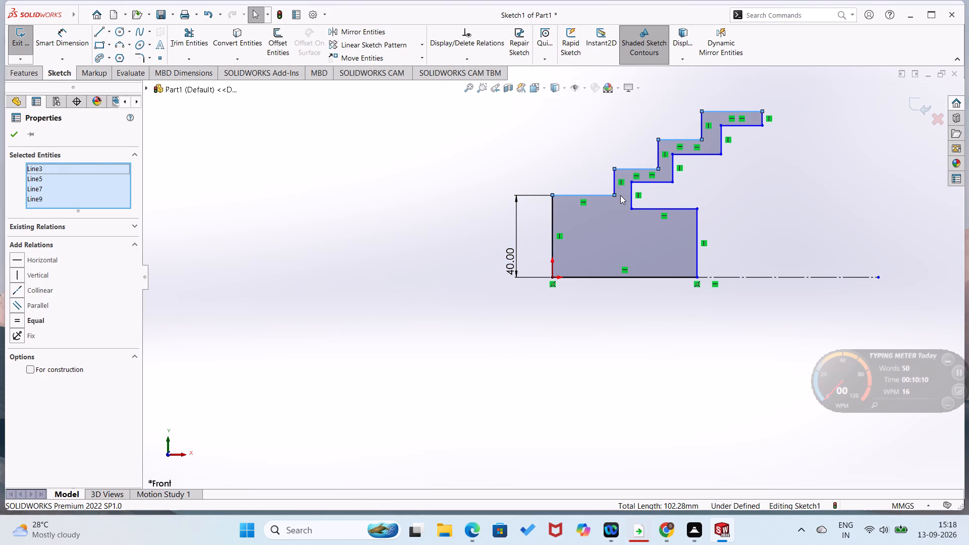
ctrl+click(648, 182)
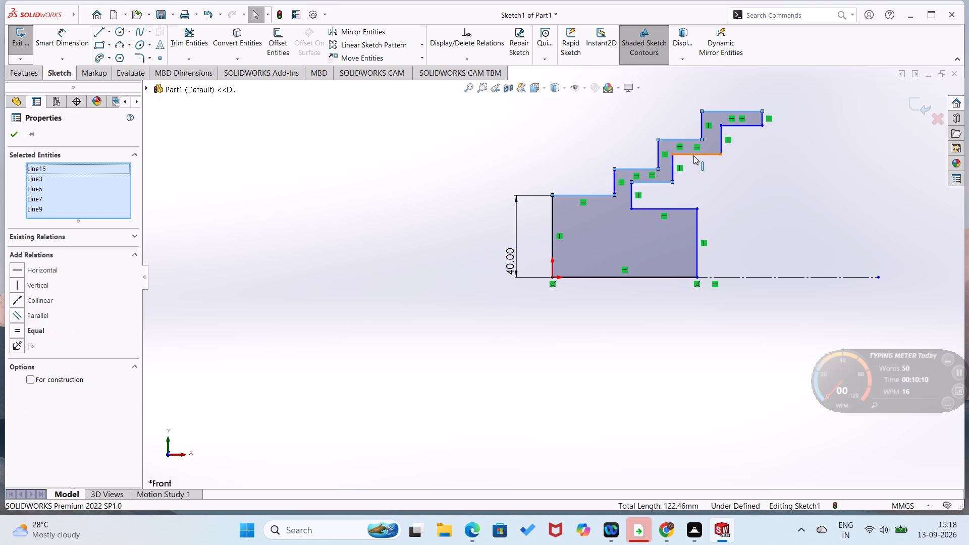
ctrl+click(695, 155)
ctrl+click(743, 123)
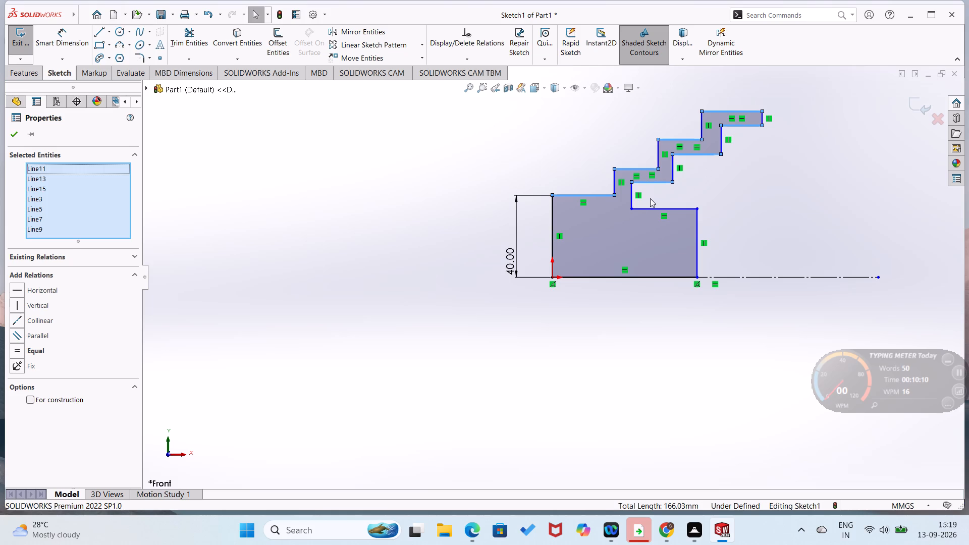
click(19, 350)
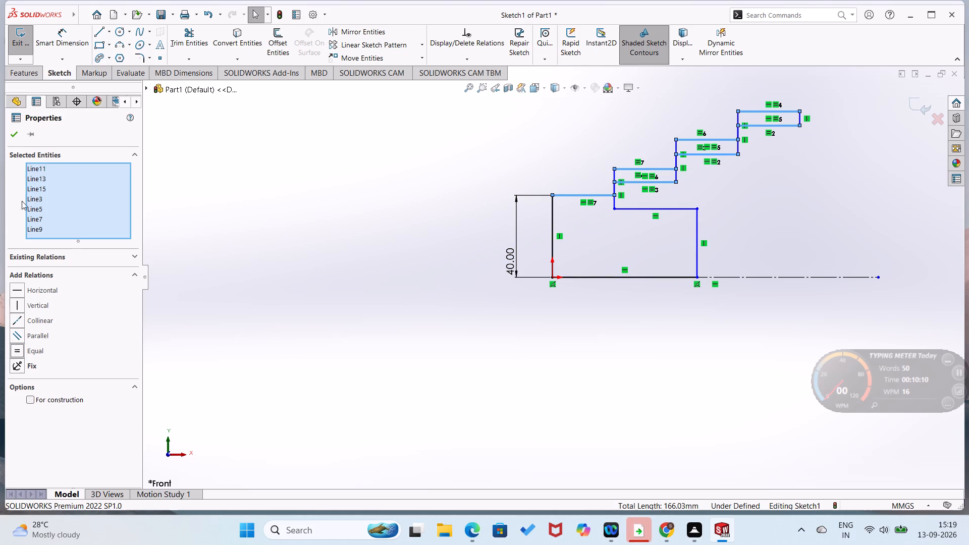
click(18, 134)
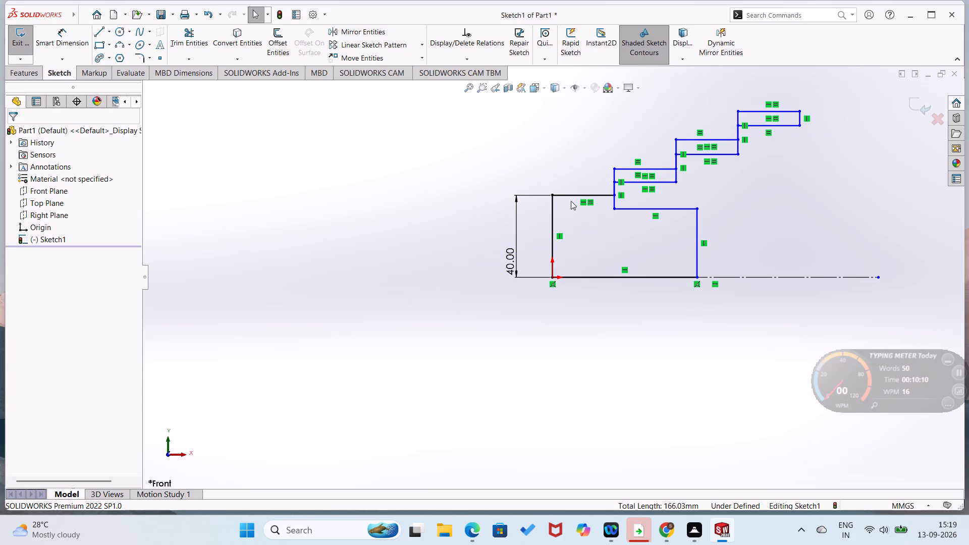
Dimension the lowest outer horizontal step edge to 40 mm.
right_drag(469, 232, 489, 185)
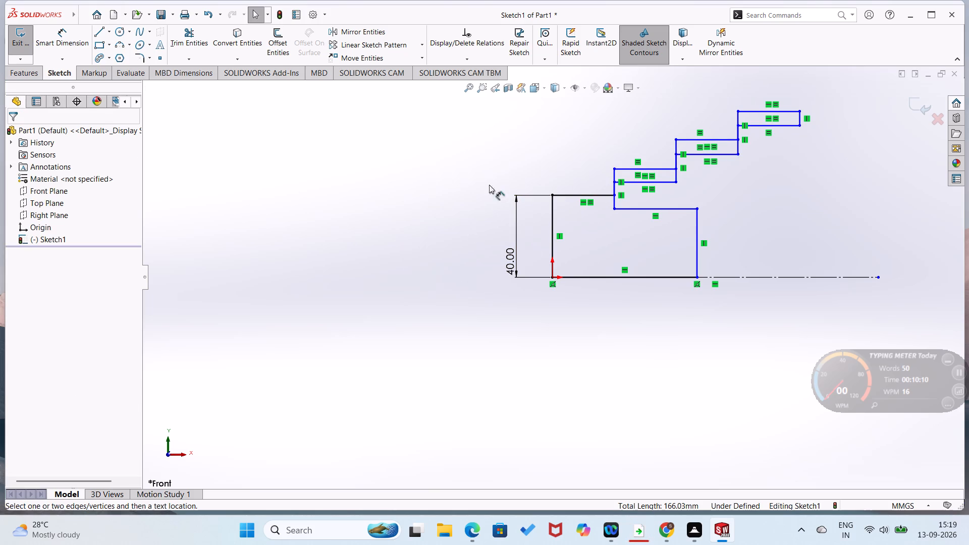
right_drag(489, 185, 503, 160)
click(602, 196)
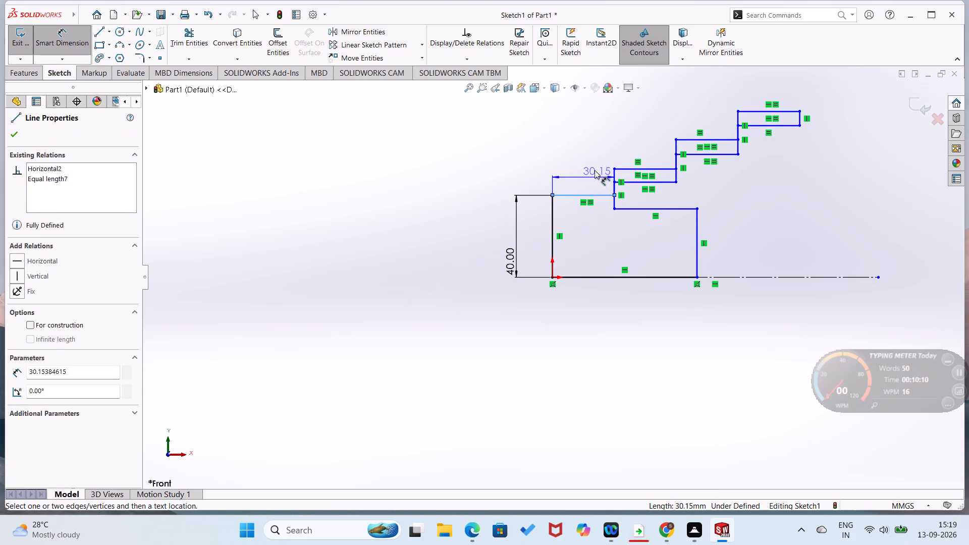
click(589, 158)
key(4)
key(0)
key(Return)
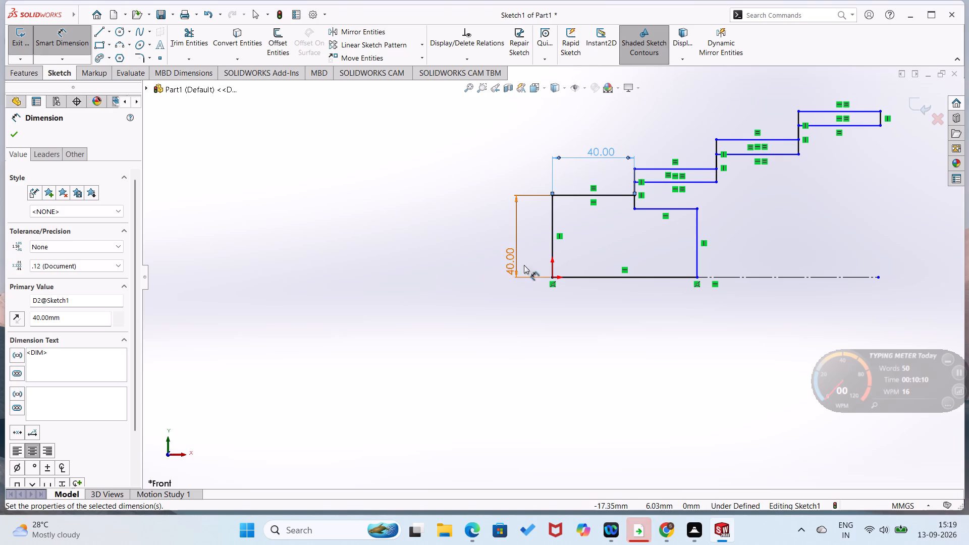
Dimension the vertical distance from the origin to the outer end corner of the highest step as 85 mm.
click(550, 278)
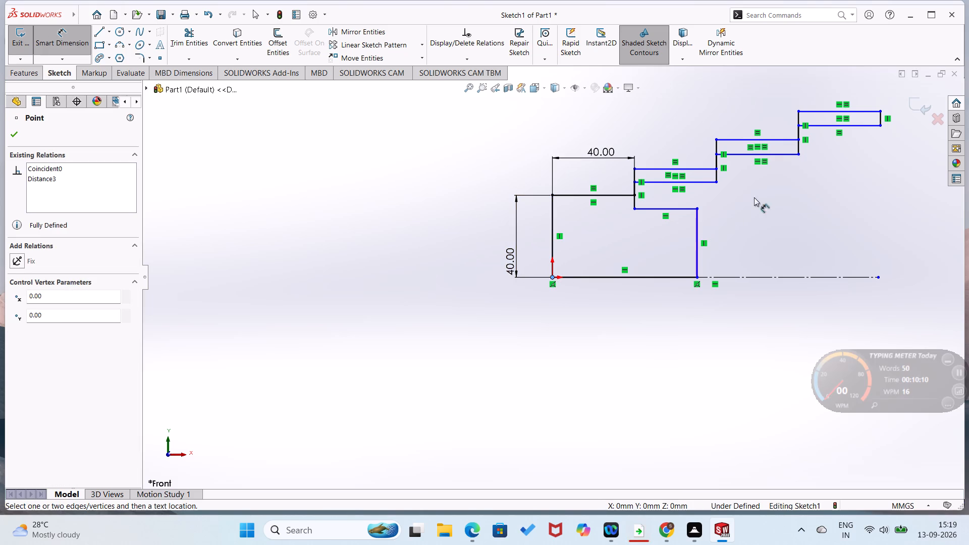
click(882, 112)
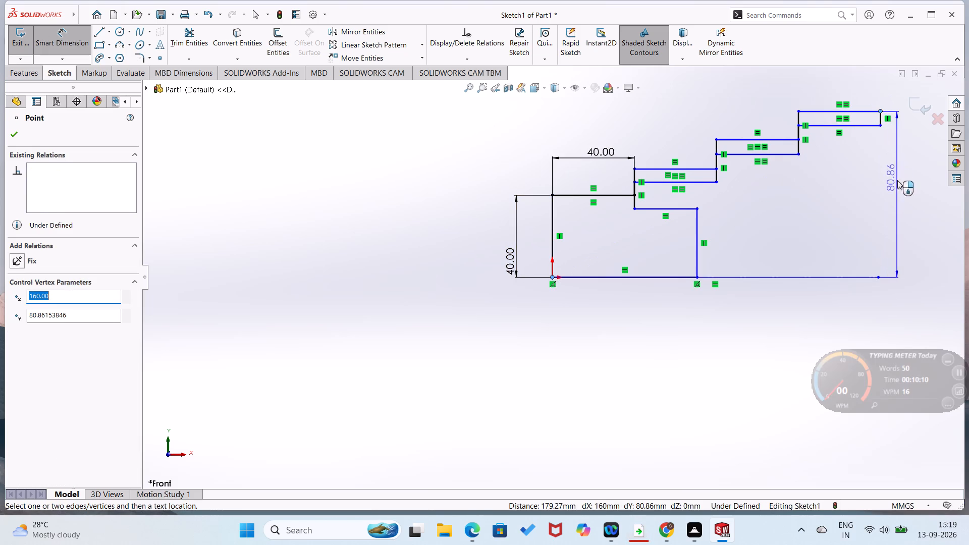
click(899, 188)
text(85)
key(Return)
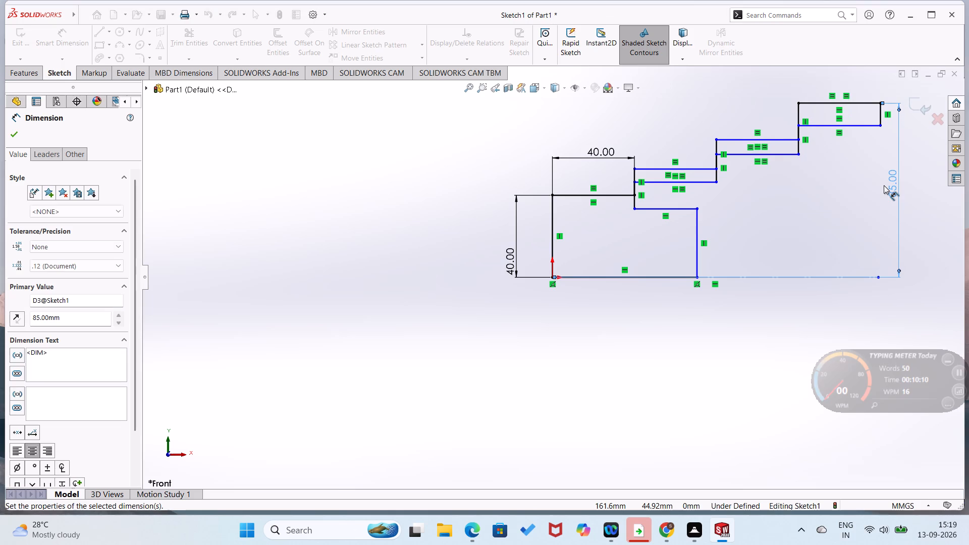
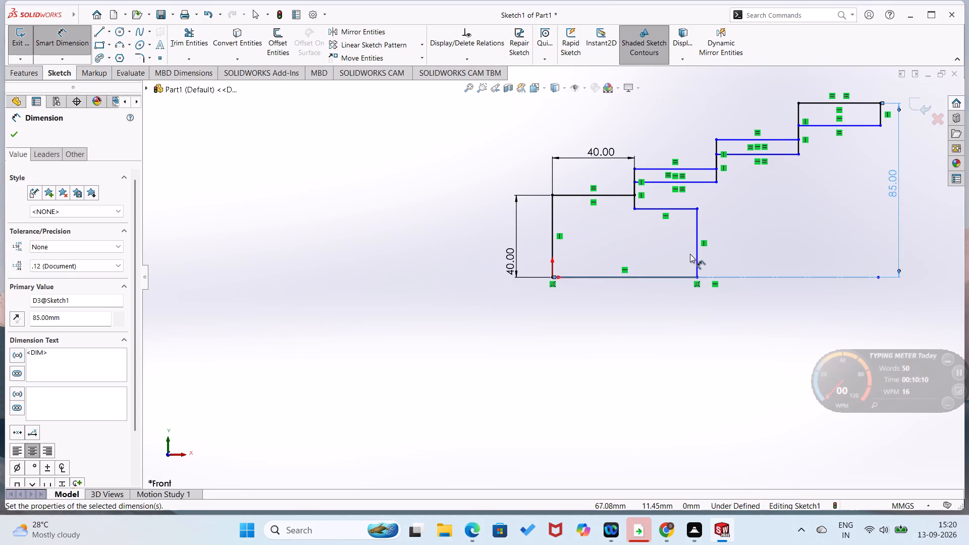
Delete every line and dimension in the current stepped profile sketch.
scroll(454, 221, down, 1)
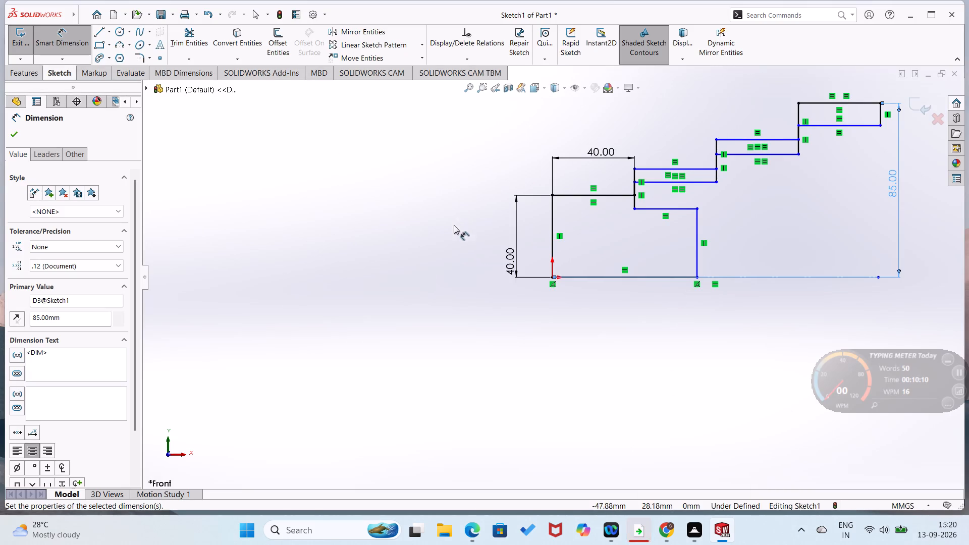
middle_drag(466, 249, 334, 301)
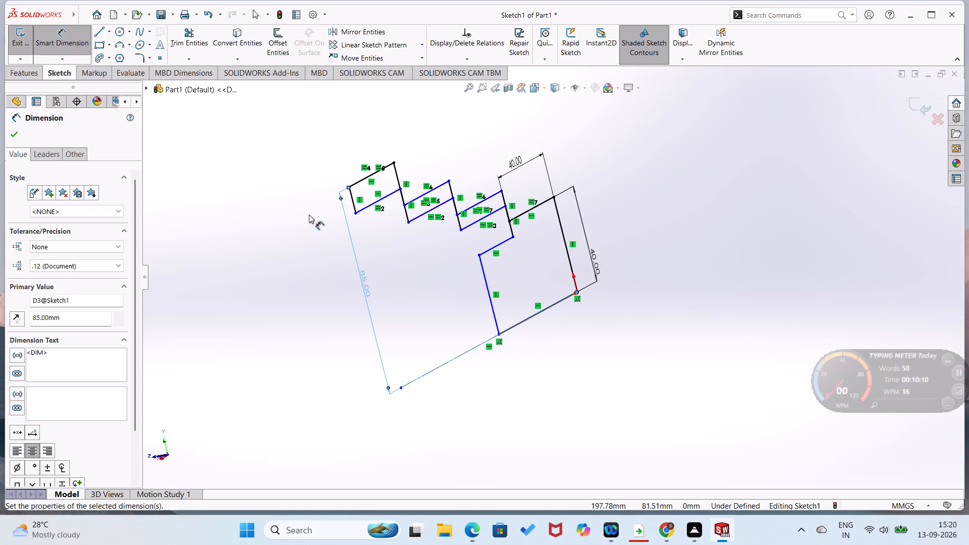
key(ctrl+a)
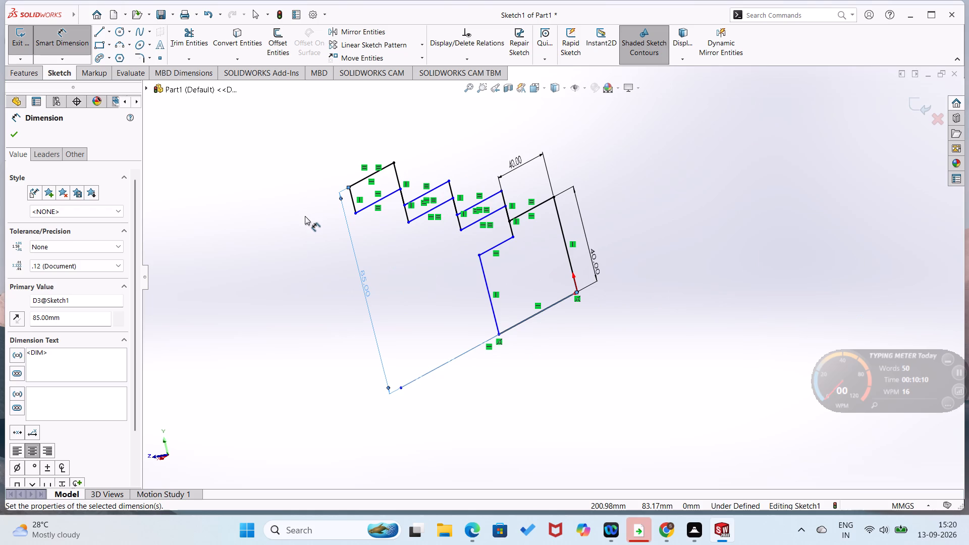
key(Escape)
key(ctrl+a)
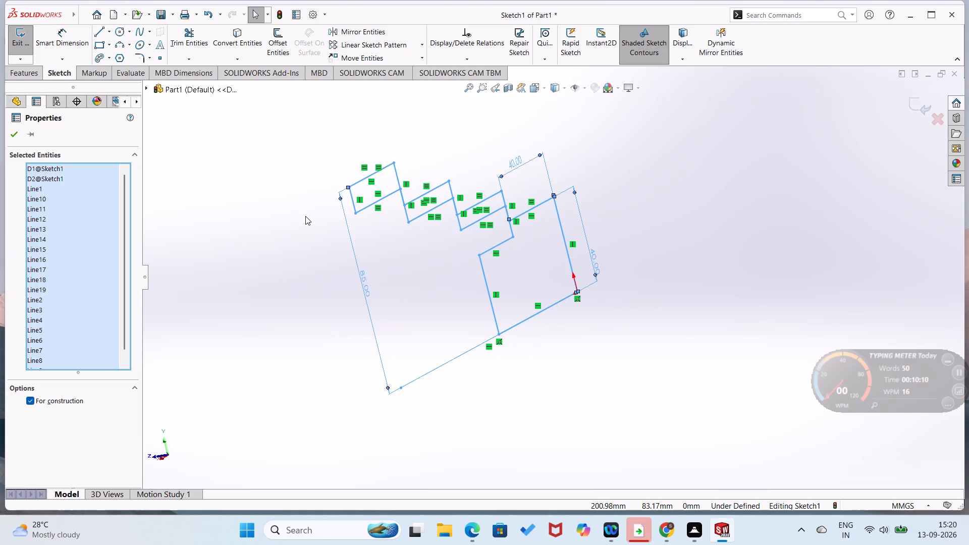
key(Delete)
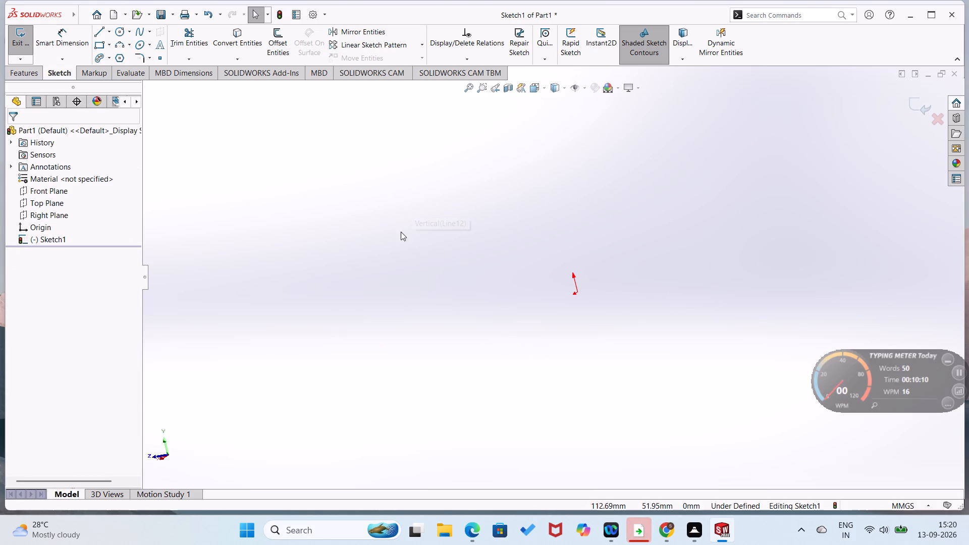
Leave the emptied sketch and start a new sketch on the Front Plane.
click(53, 190)
click(59, 177)
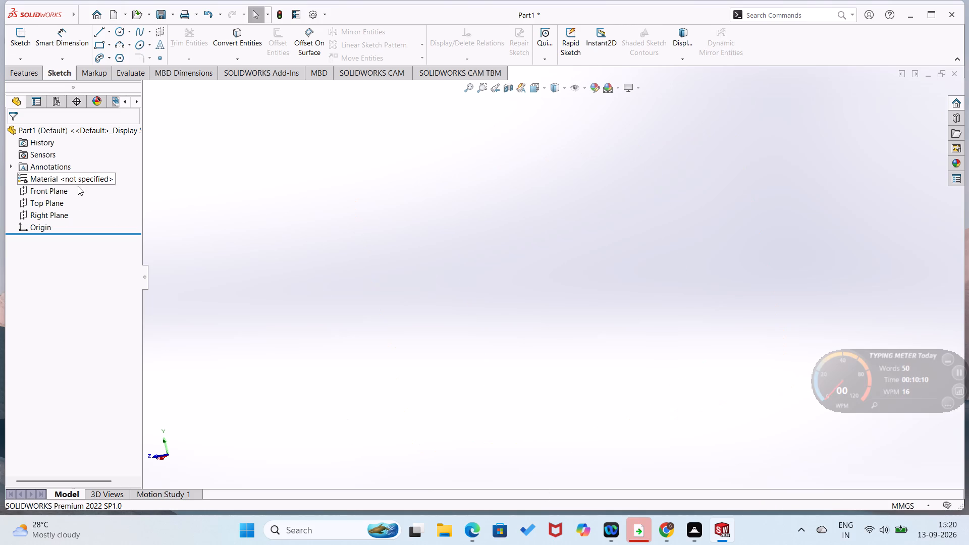
click(60, 190)
click(72, 177)
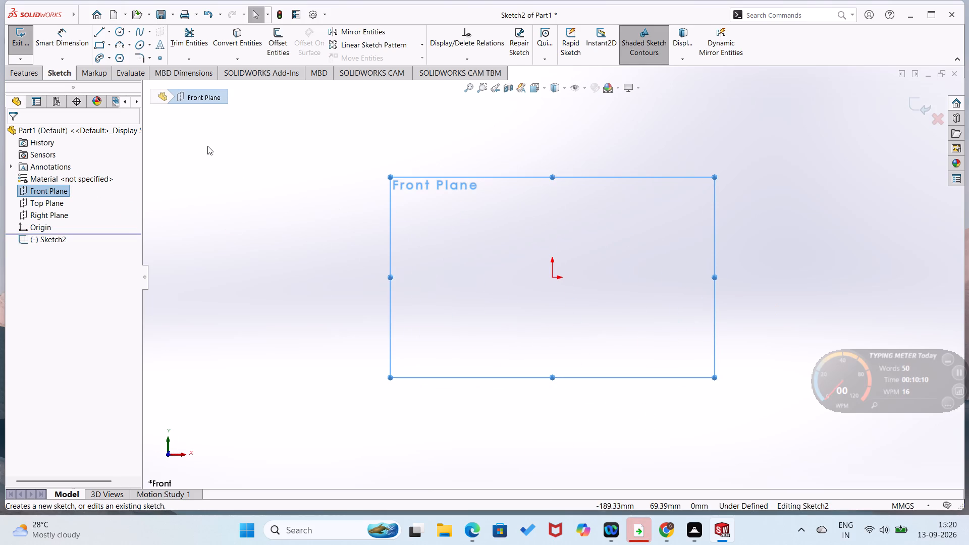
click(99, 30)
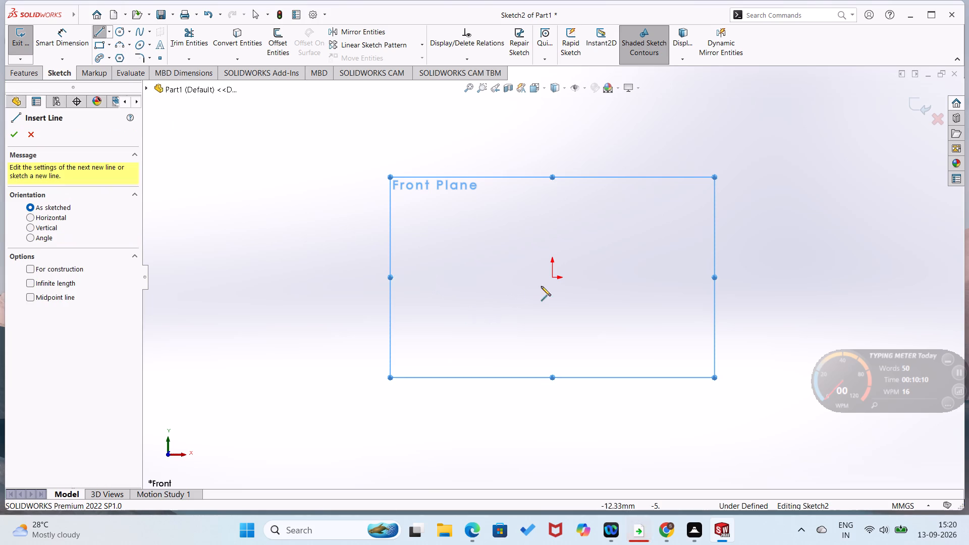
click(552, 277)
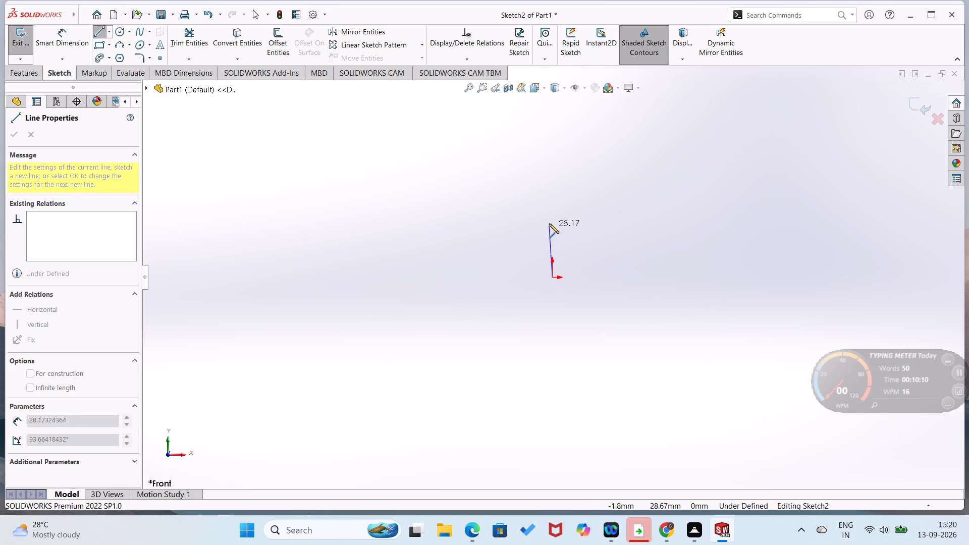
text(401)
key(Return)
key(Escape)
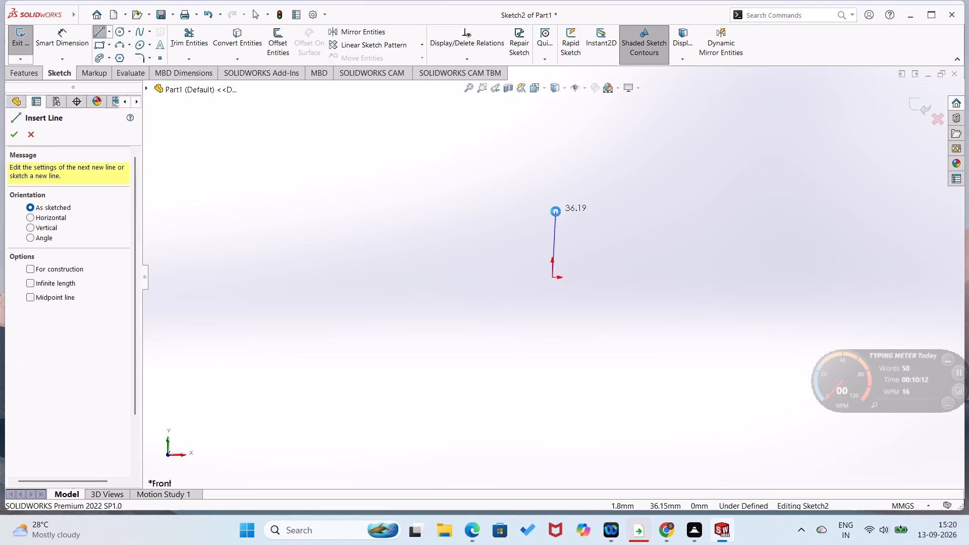
Sketch a closed four-step staircase profile from the origin, with a first rise of about 45 mm and a base of about 120 mm.
right_drag(389, 266, 313, 302)
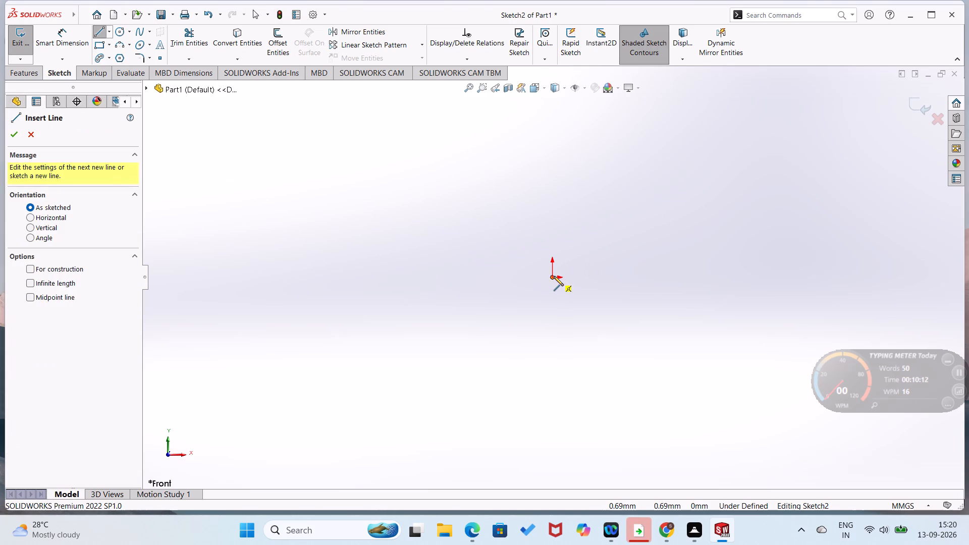
click(554, 276)
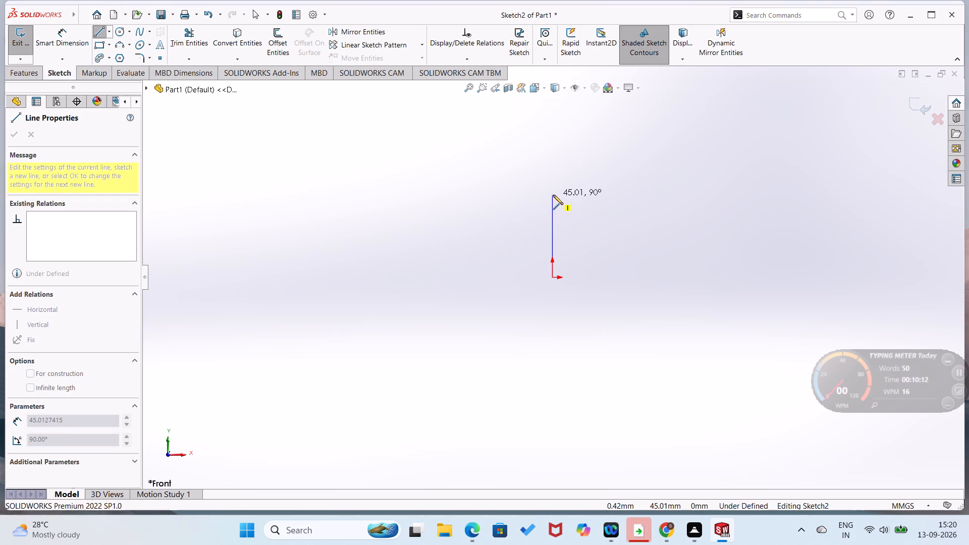
click(553, 195)
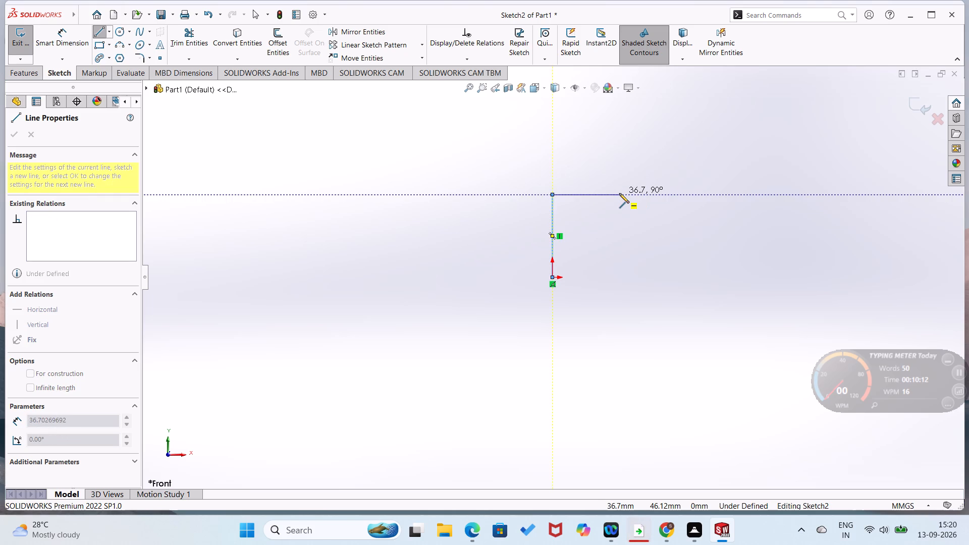
click(619, 193)
click(620, 156)
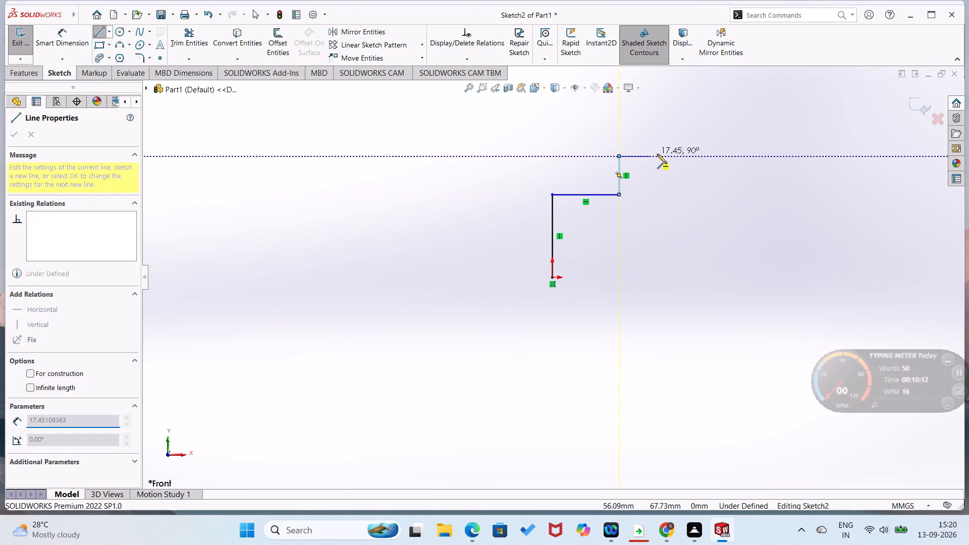
click(671, 155)
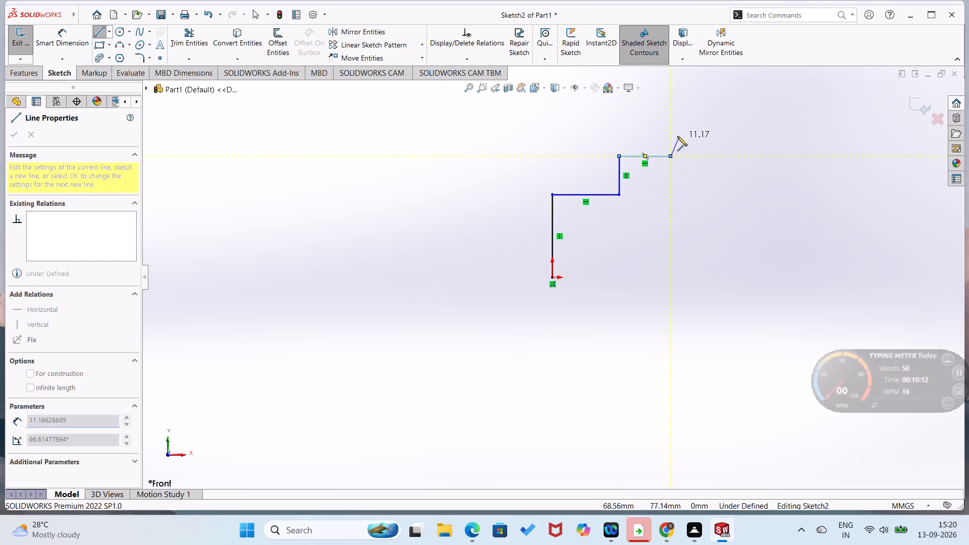
click(672, 121)
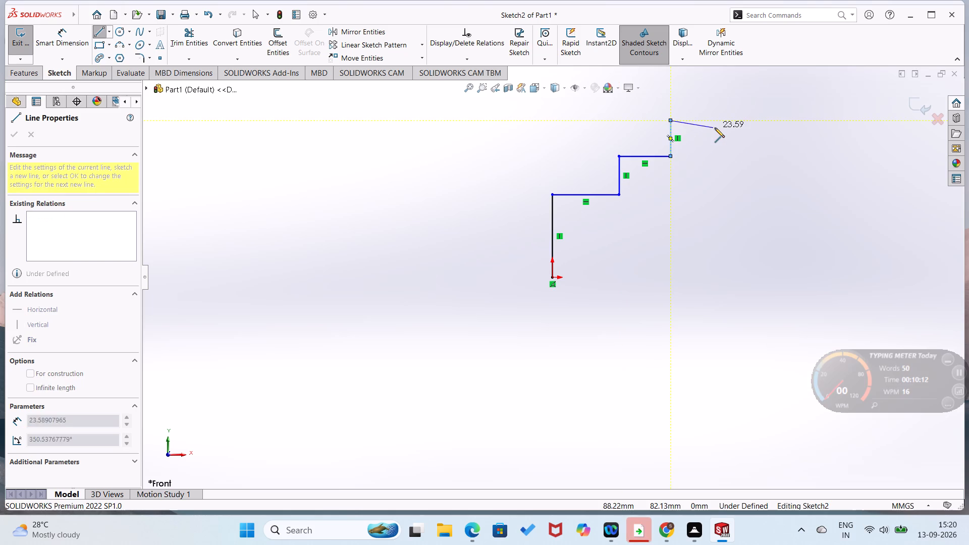
click(724, 119)
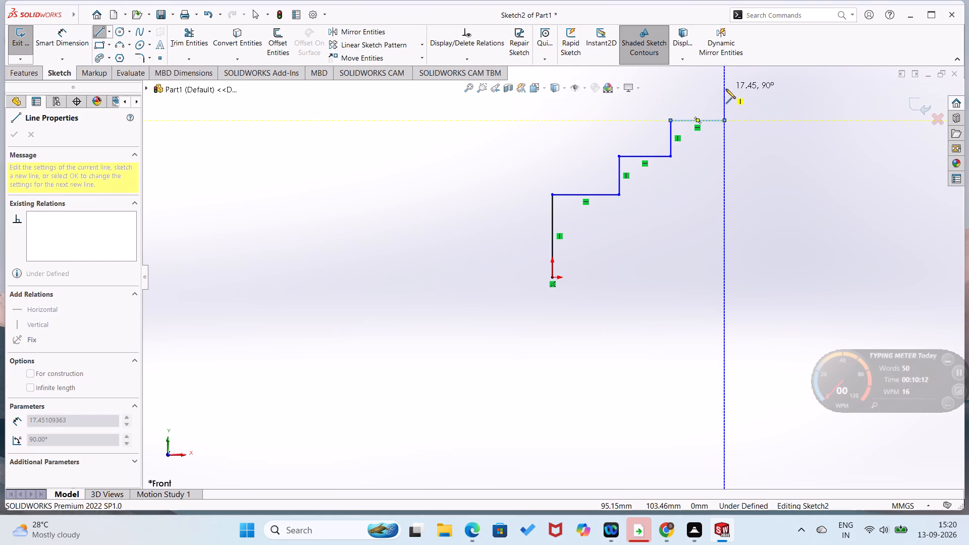
click(726, 89)
click(771, 91)
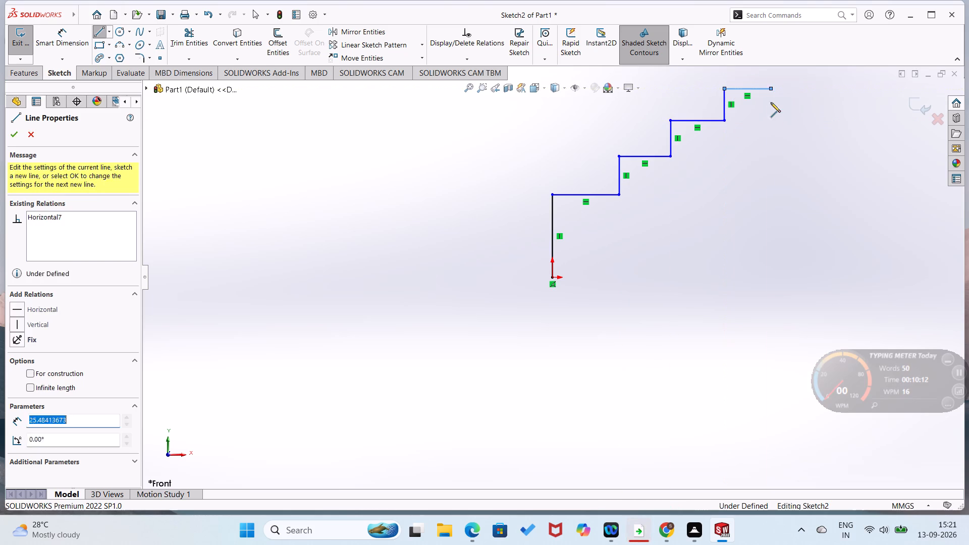
click(770, 275)
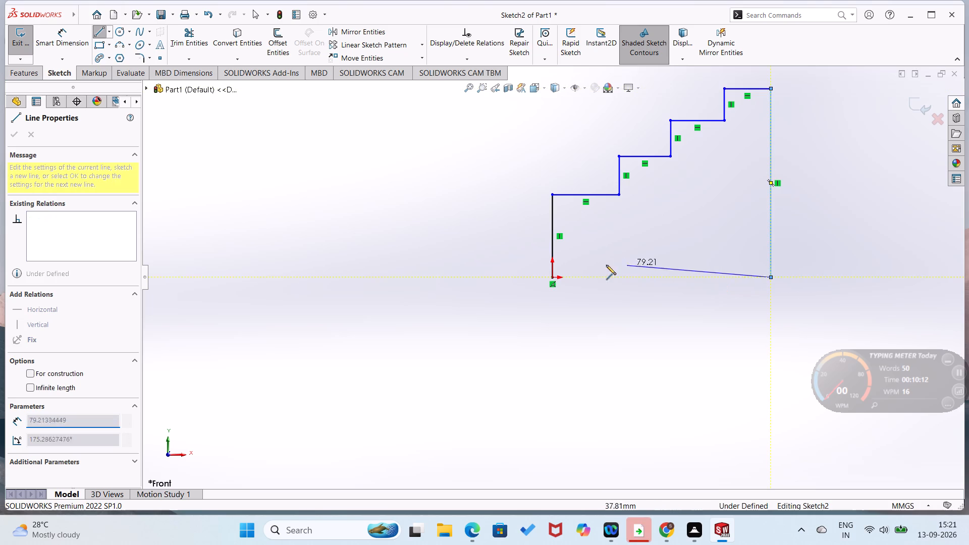
click(552, 278)
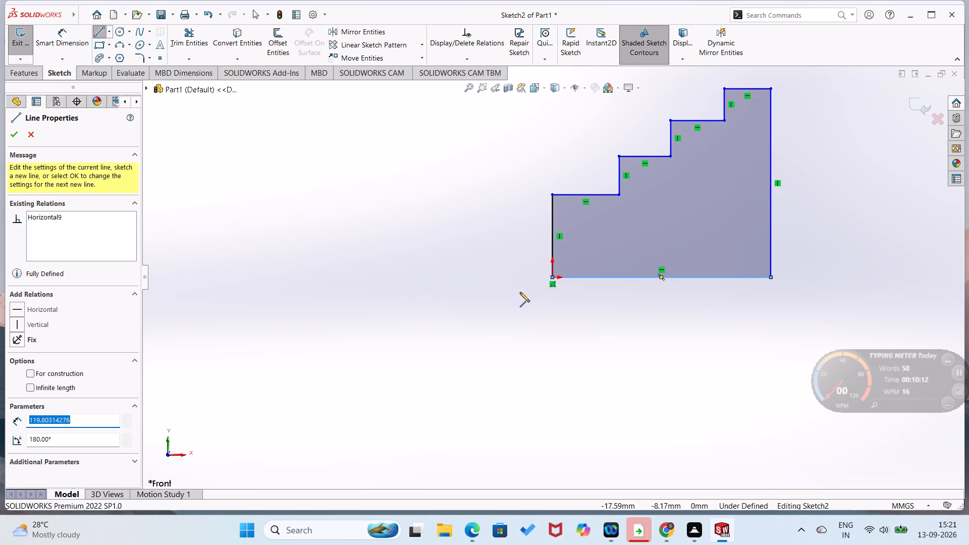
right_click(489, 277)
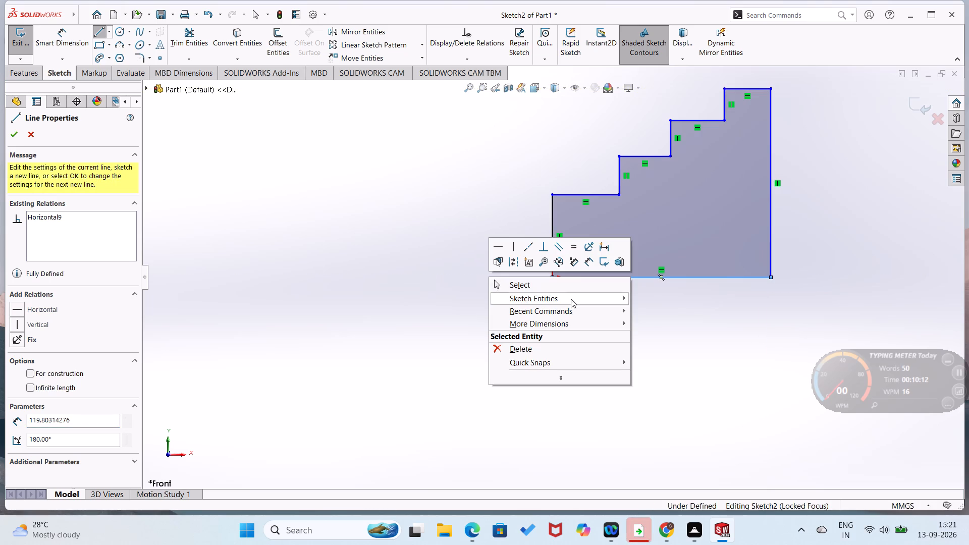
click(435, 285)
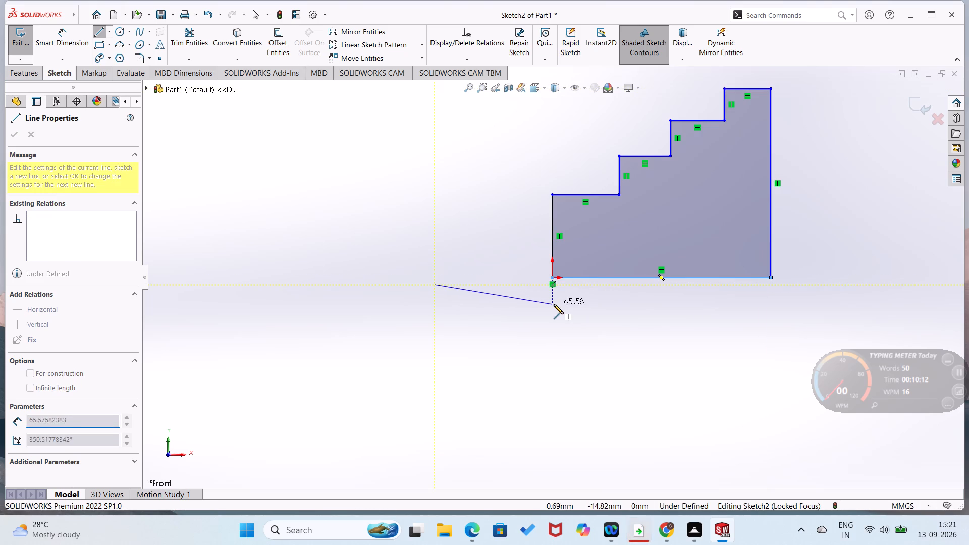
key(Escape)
Delete the horizontal base line of the staircase profile.
click(593, 277)
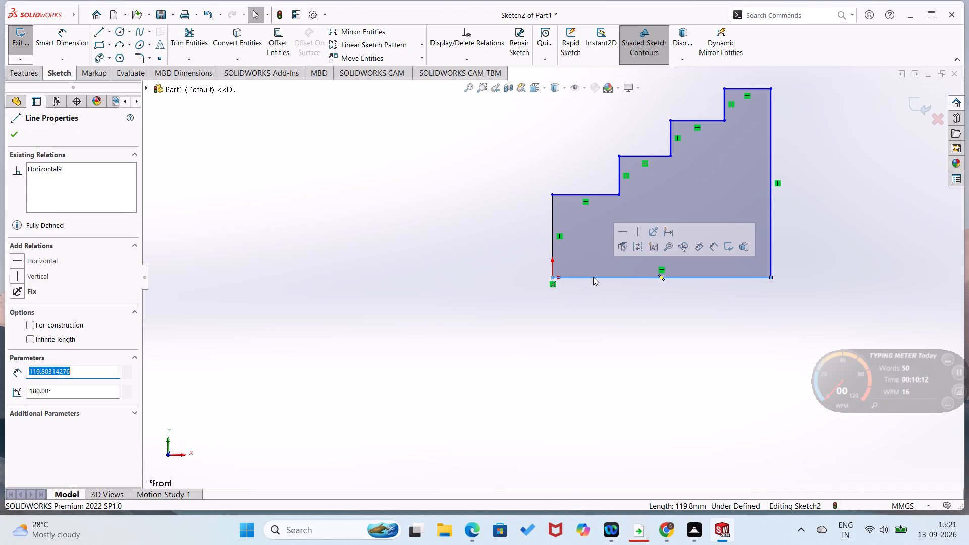
key(Delete)
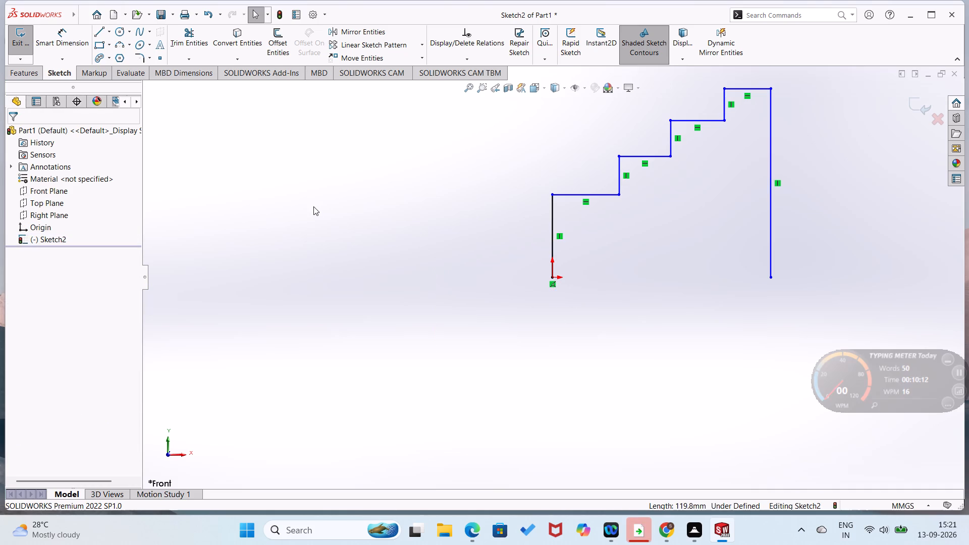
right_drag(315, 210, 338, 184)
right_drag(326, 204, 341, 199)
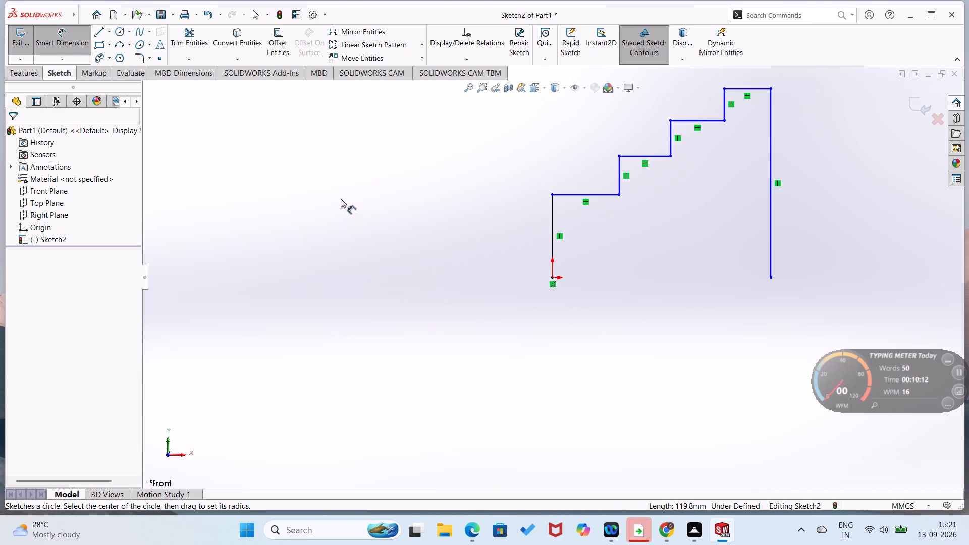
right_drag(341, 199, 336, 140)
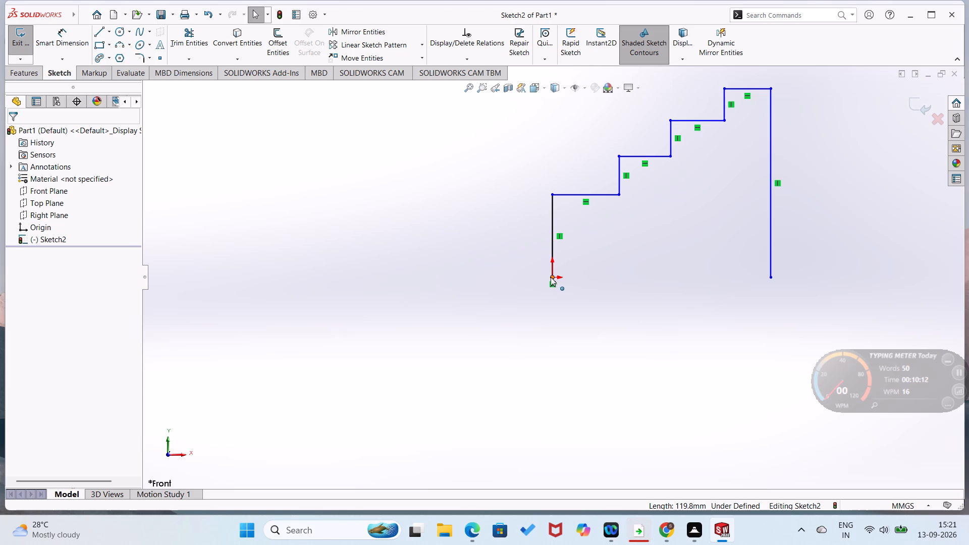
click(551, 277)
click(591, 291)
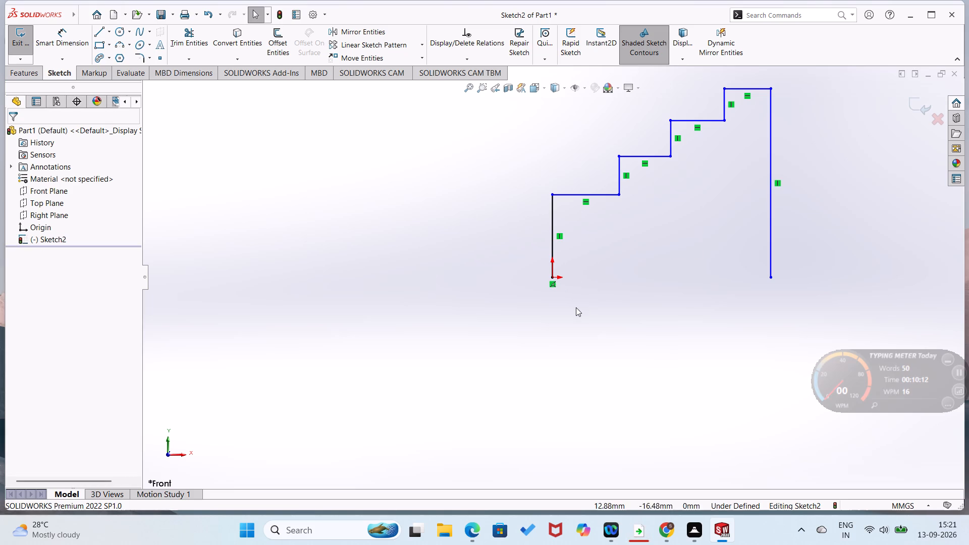
Sketch a horizontal construction line from the origin through the lower end of the tall vertical line, ending slightly beyond it.
right_drag(576, 307, 558, 318)
click(558, 318)
right_drag(558, 318, 530, 326)
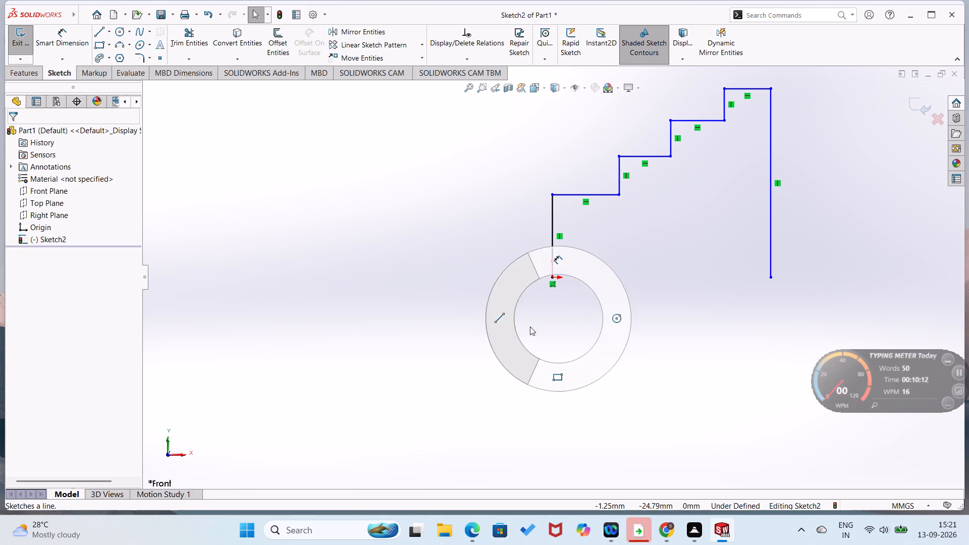
right_drag(530, 326, 455, 348)
click(552, 278)
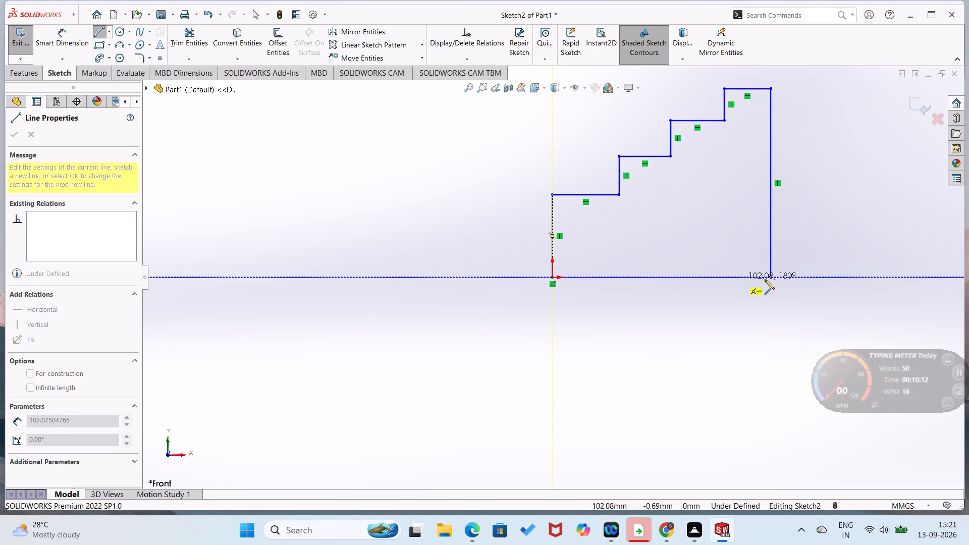
click(798, 275)
right_click(770, 298)
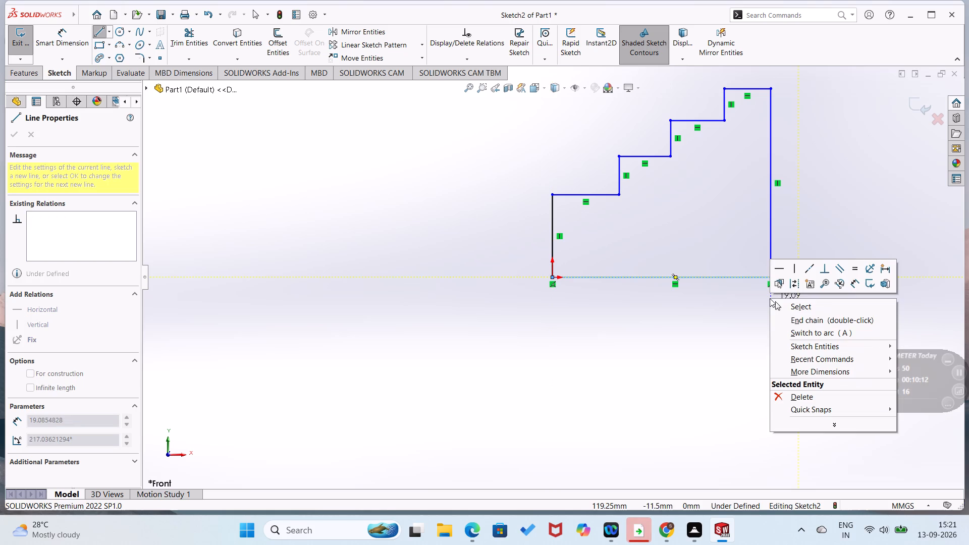
click(793, 283)
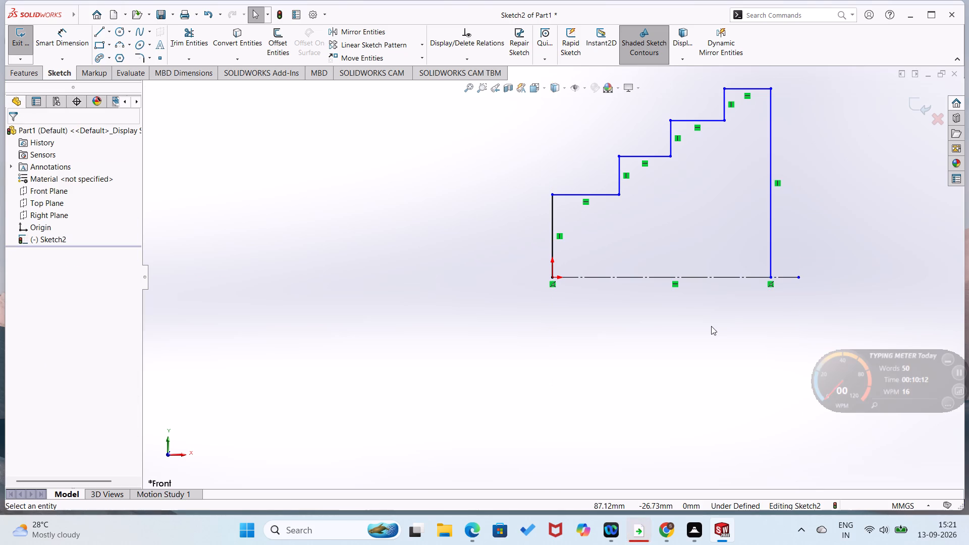
click(711, 326)
Make the four horizontal treads of the staircase profile equal in length.
click(602, 195)
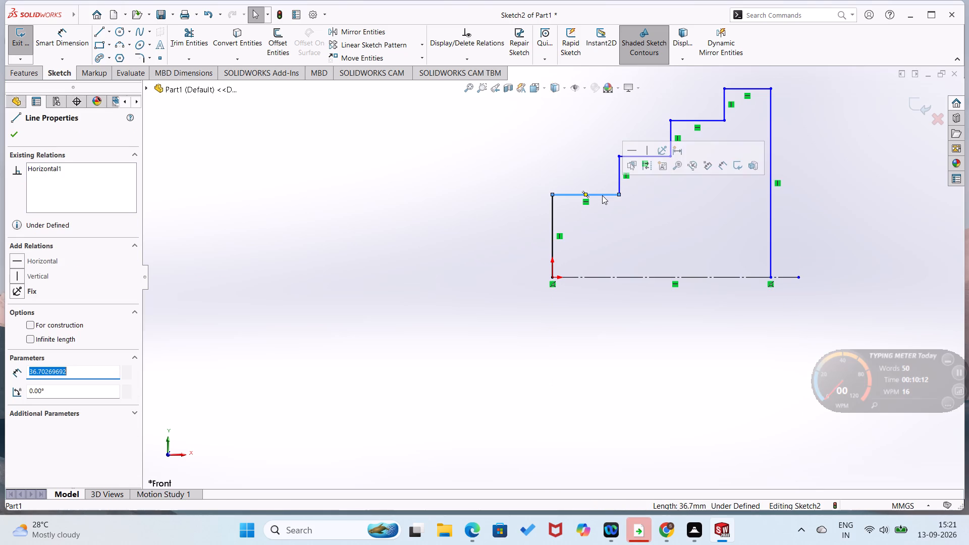
ctrl+click(645, 155)
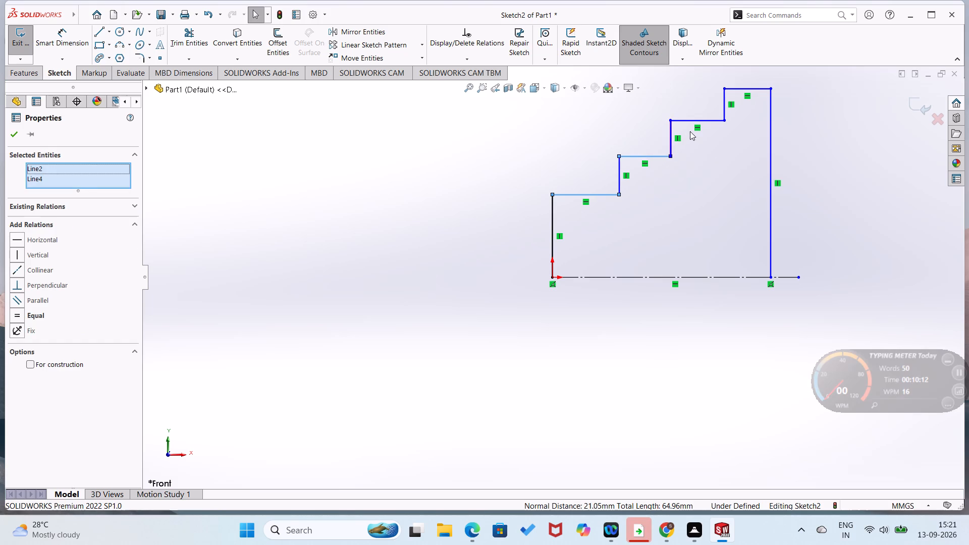
ctrl+click(704, 121)
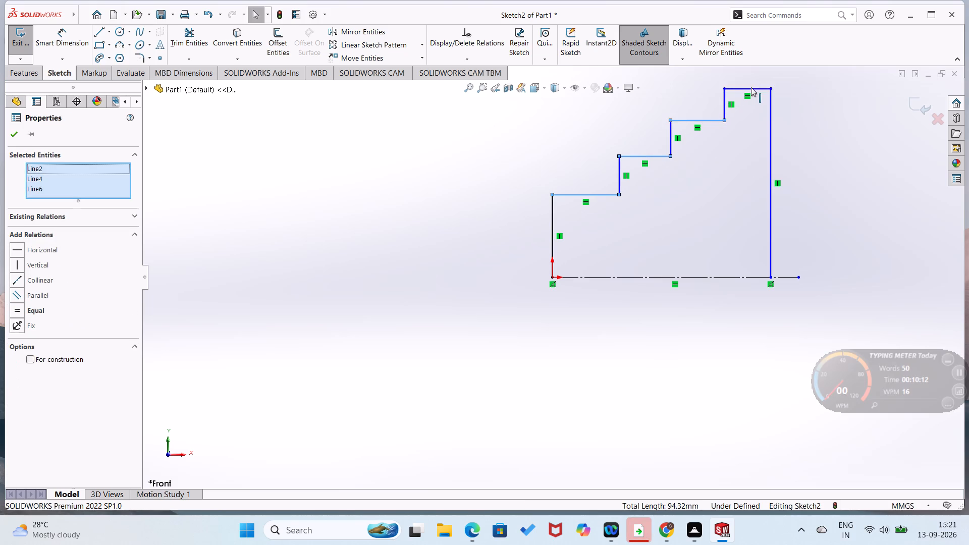
ctrl+click(757, 86)
ctrl+click(758, 88)
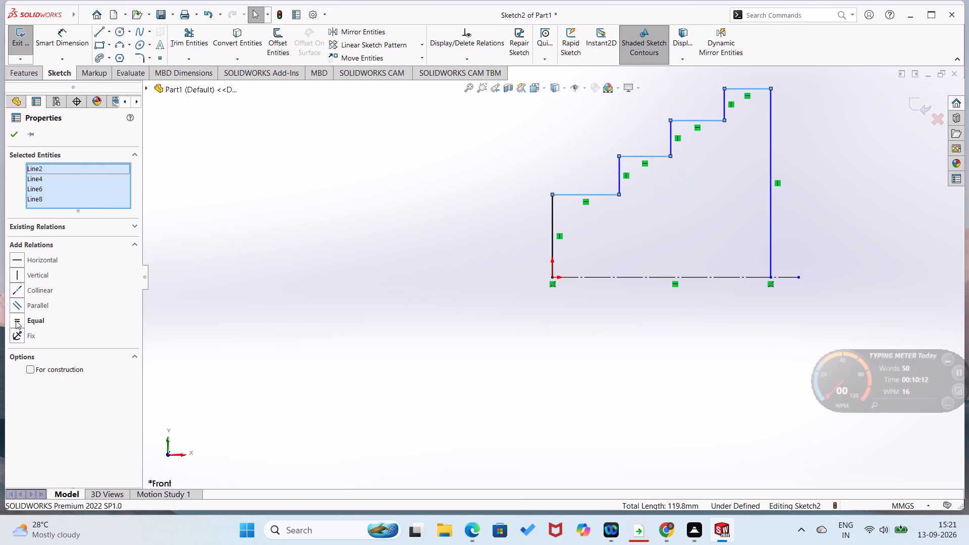
click(16, 320)
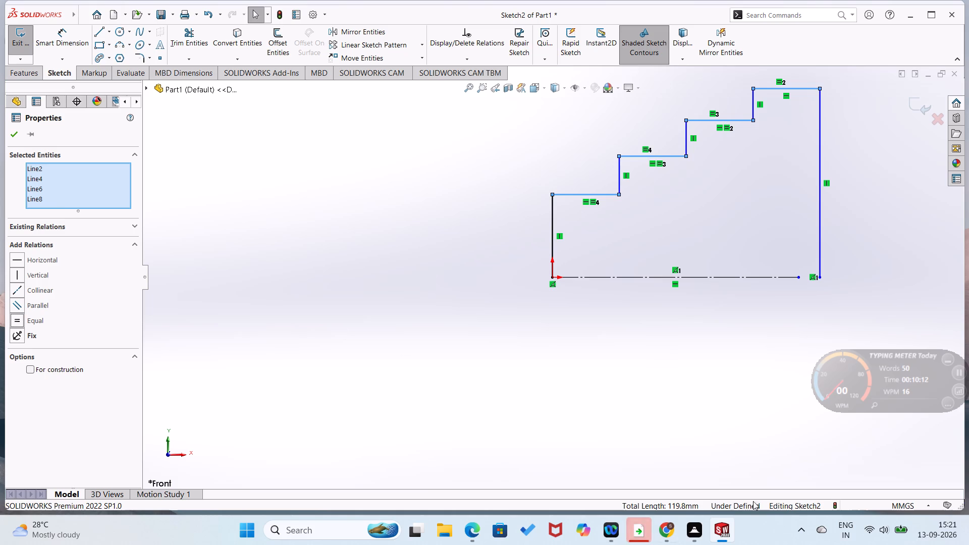
click(9, 134)
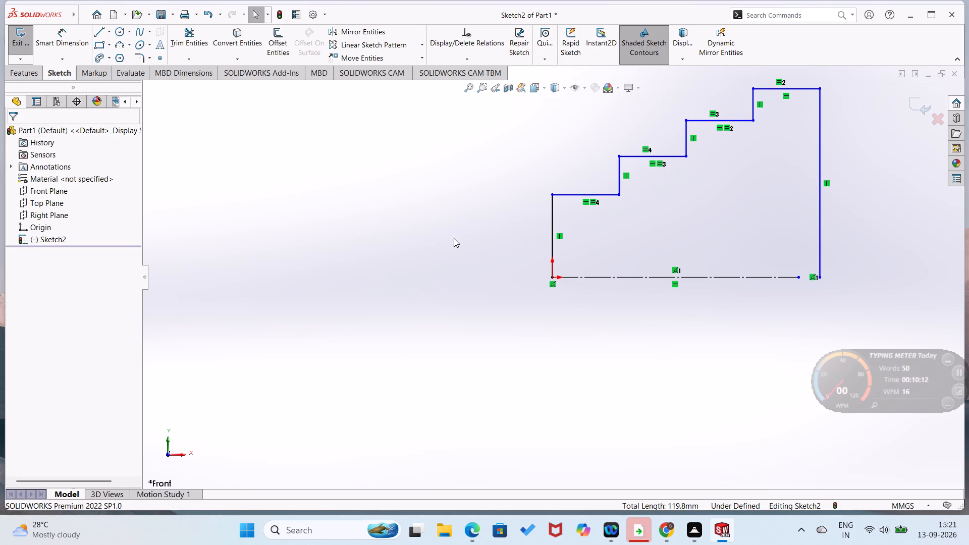
Dimension the lowest horizontal tread of the staircase profile to 40 mm.
right_drag(373, 241, 385, 175)
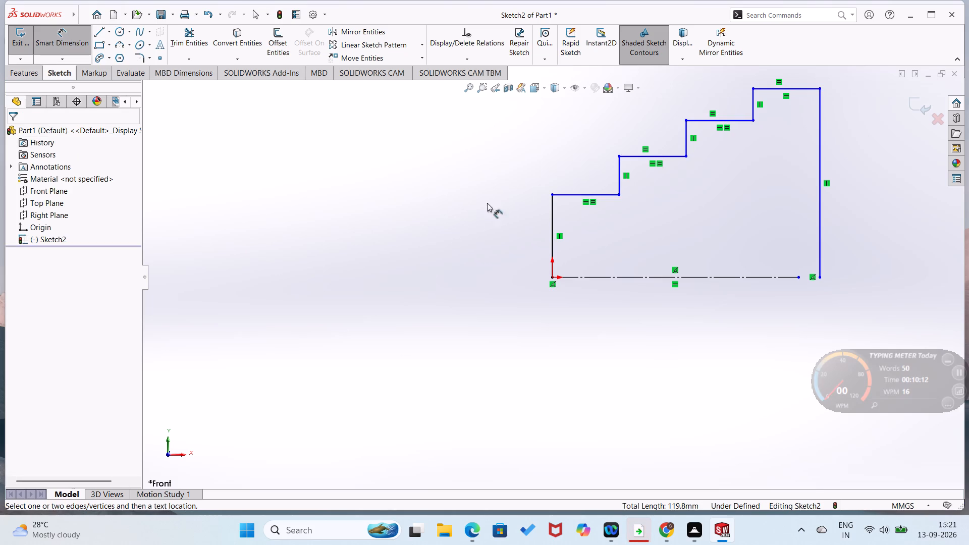
click(574, 193)
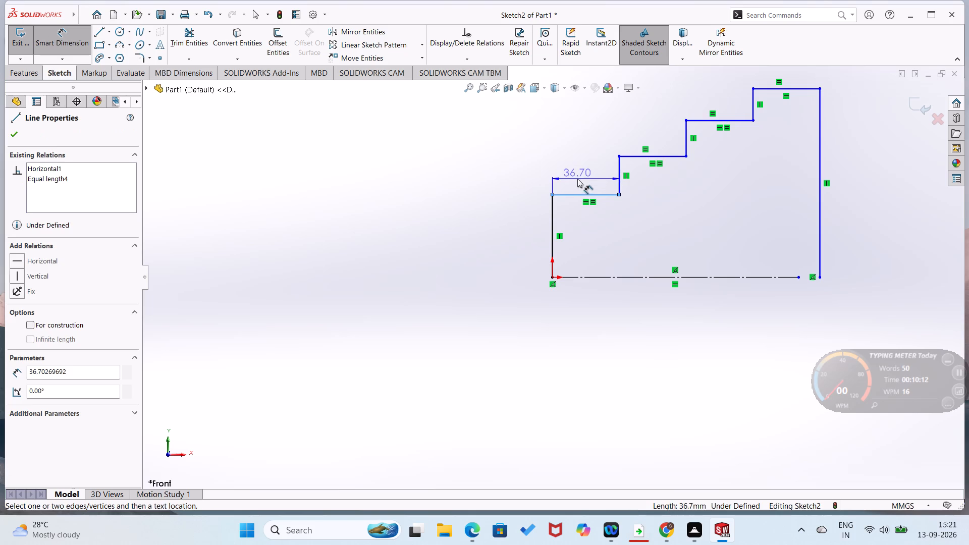
click(577, 179)
text(40)
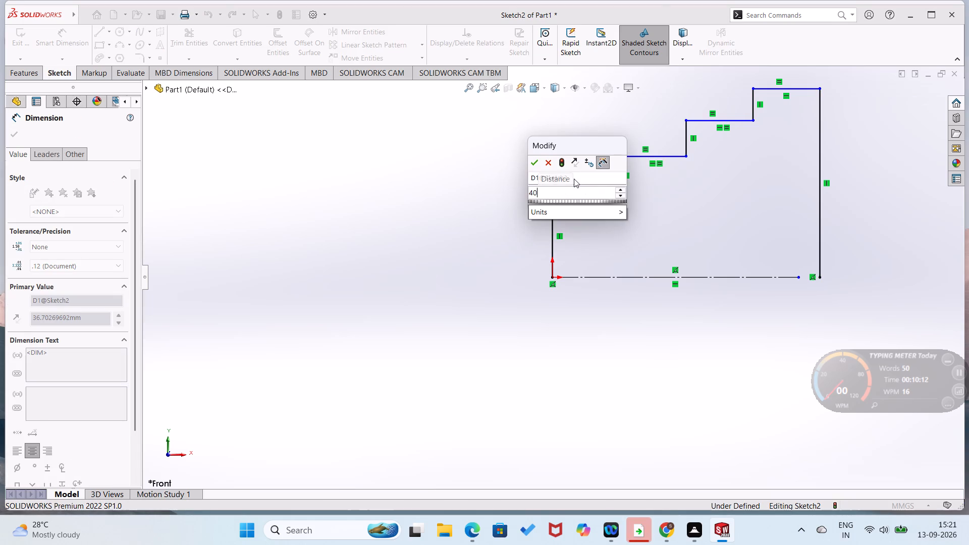
key(Return)
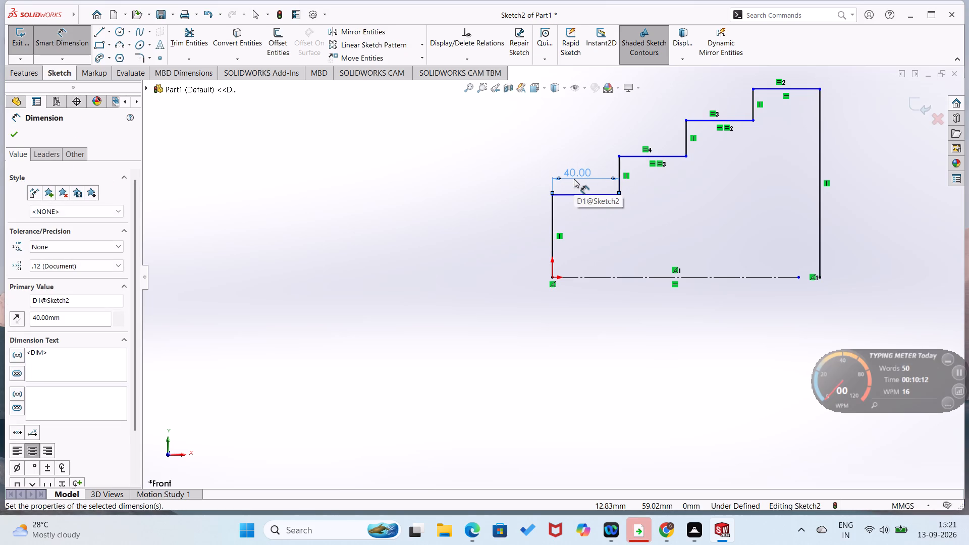
Dimension the first vertical rise at the origin to 40 mm.
click(553, 230)
click(535, 240)
text(40)
key(Return)
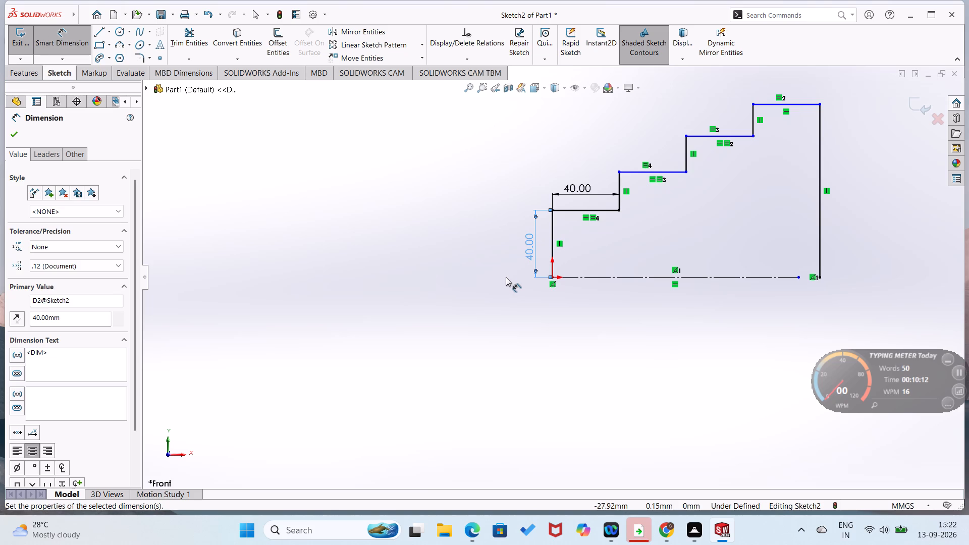
click(364, 260)
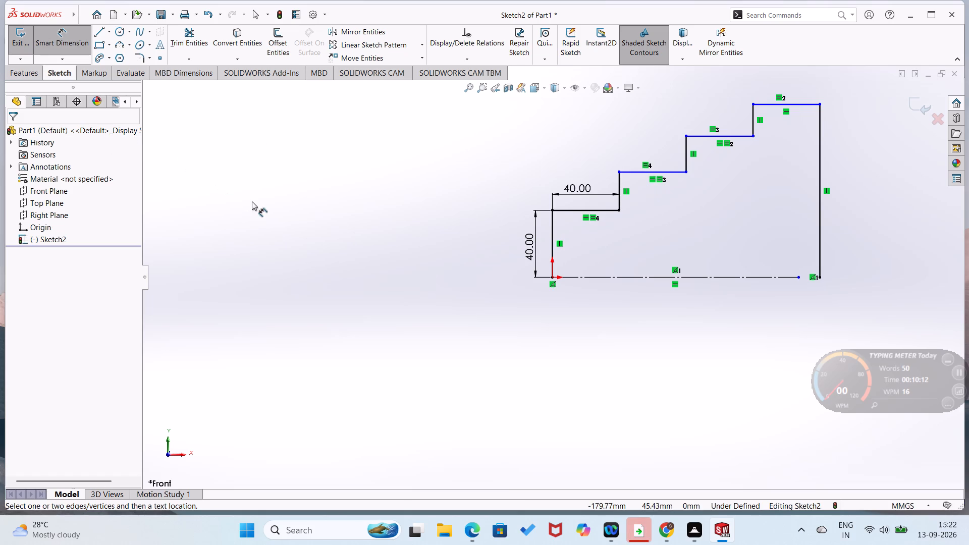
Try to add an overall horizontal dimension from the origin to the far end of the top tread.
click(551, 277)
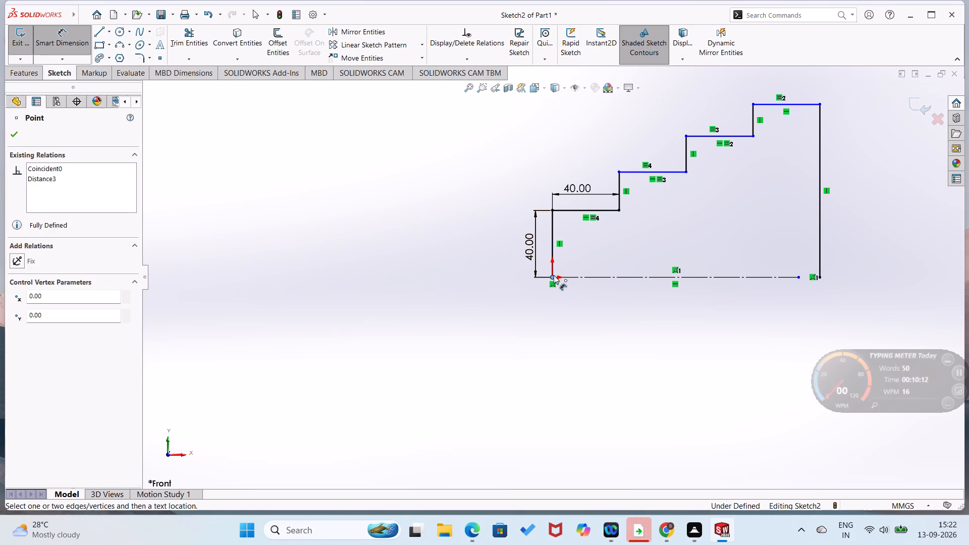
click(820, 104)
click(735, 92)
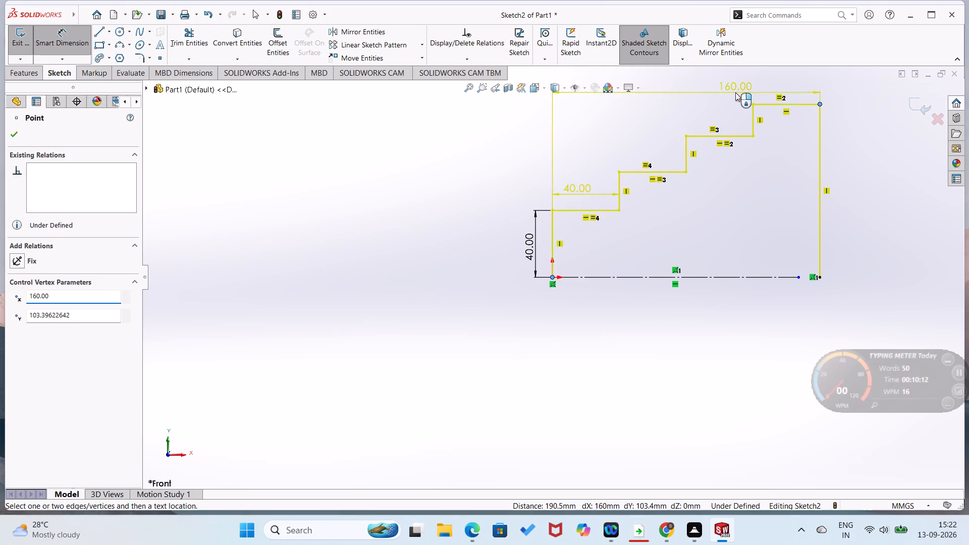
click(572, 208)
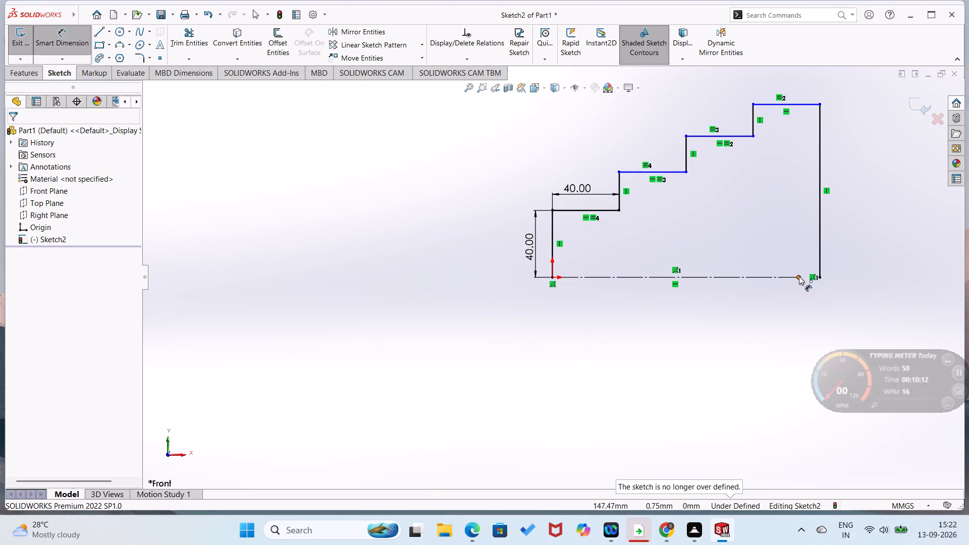
Extend the construction line's free end past the tall vertical line, to about 172 mm from the origin.
drag(799, 278, 811, 275)
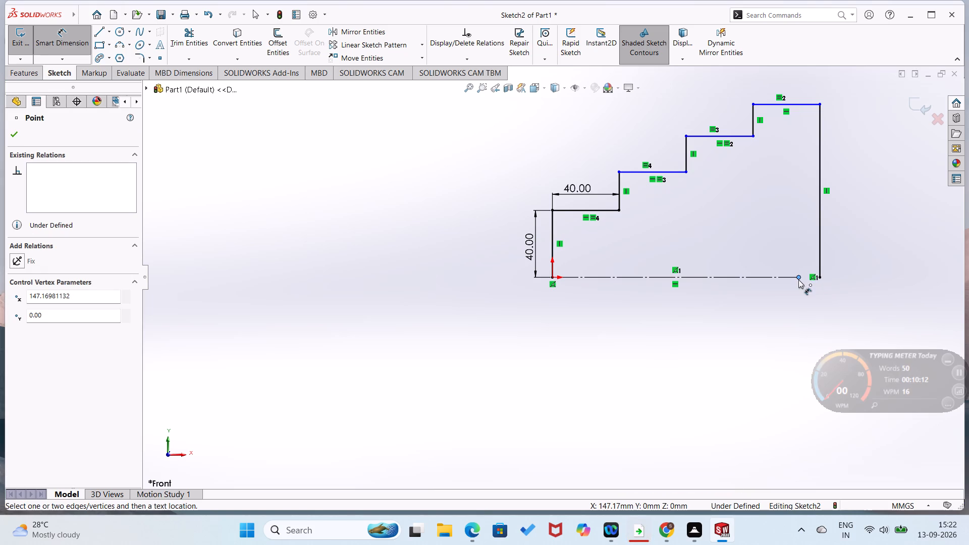
key(Escape)
drag(798, 275, 824, 276)
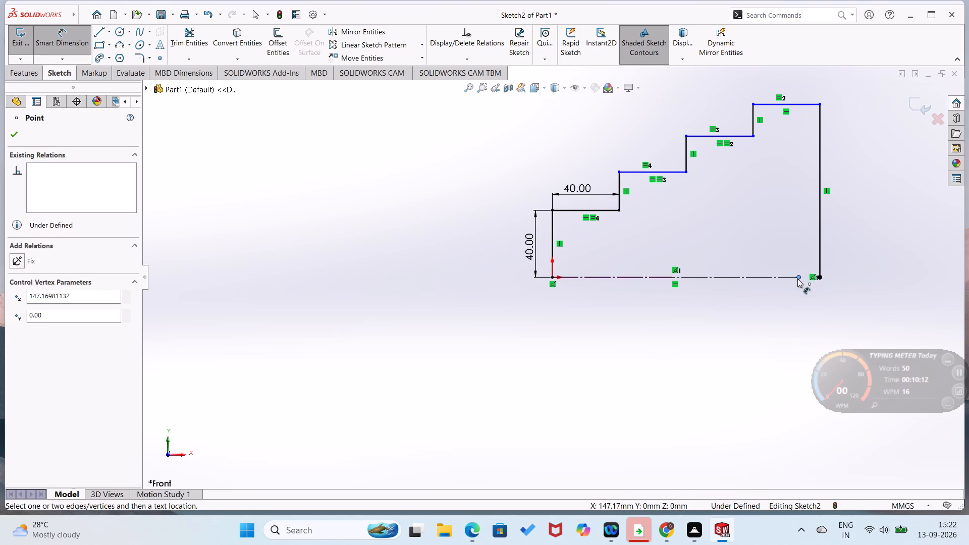
key(Escape)
key(Escape)
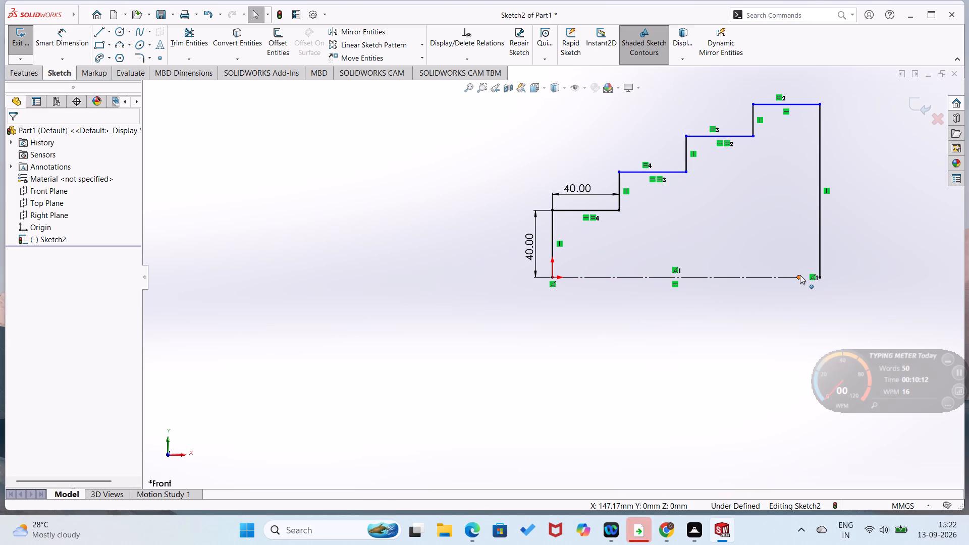
drag(798, 277, 840, 274)
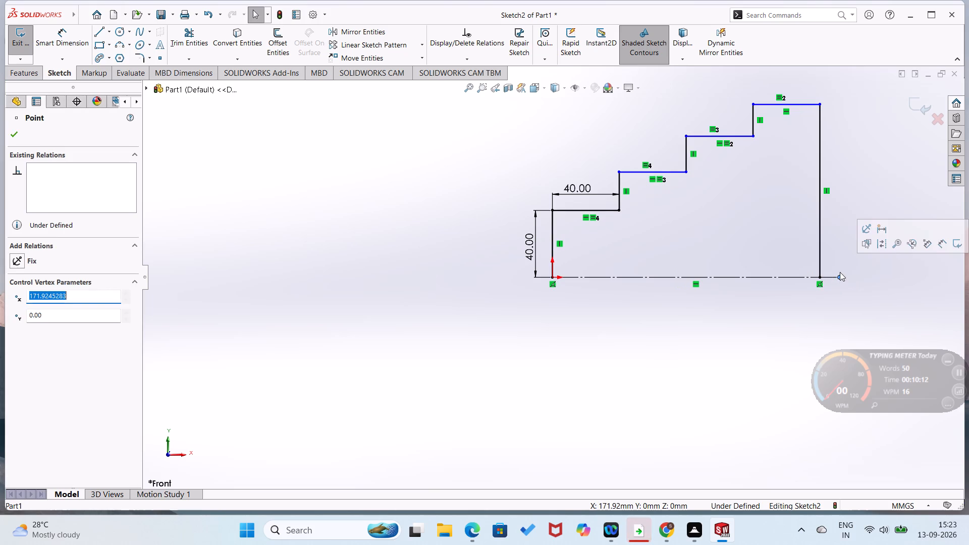
click(835, 265)
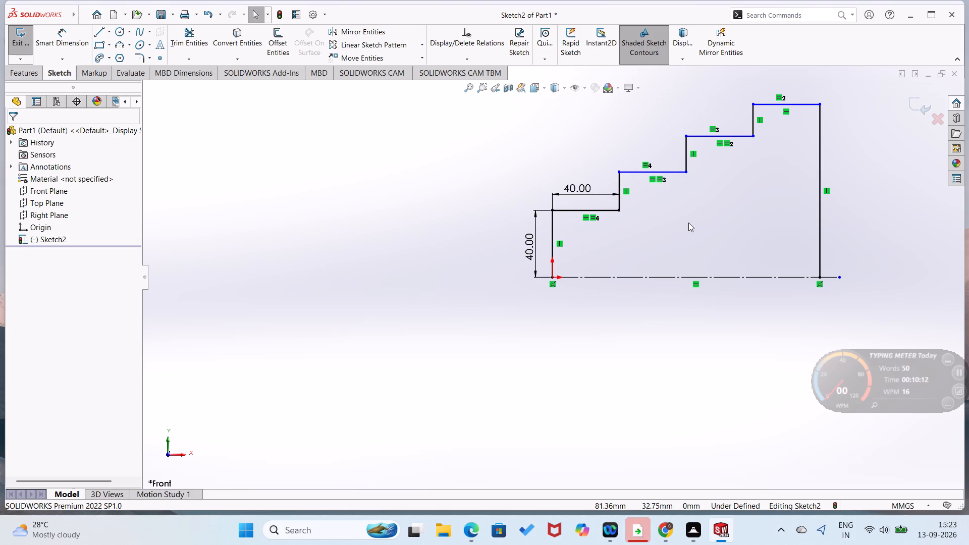
Delete the tall vertical line at the far end of the staircase profile.
click(818, 134)
key(Delete)
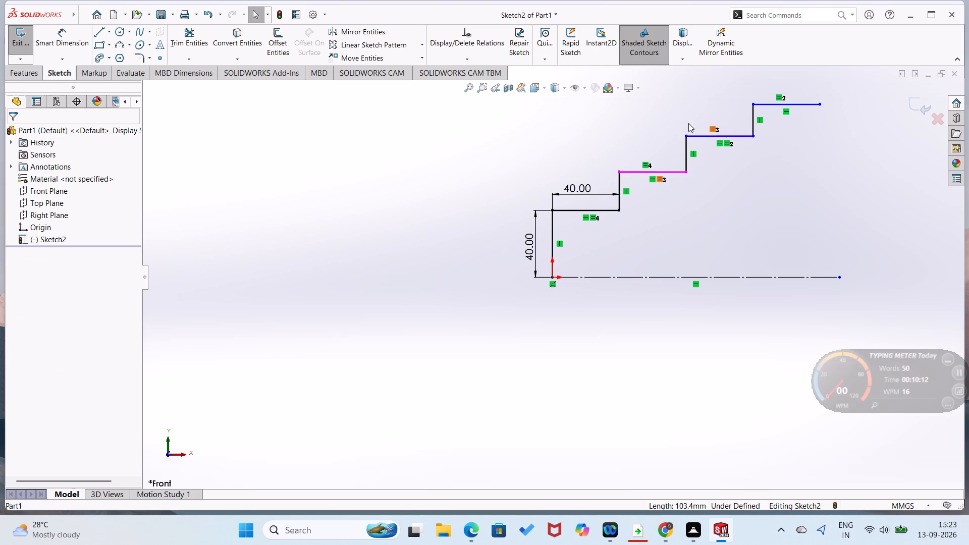
Sketch a stepped inner line chain from the top tread's free end down to the construction line, closing at the origin with a 120 mm base.
click(100, 30)
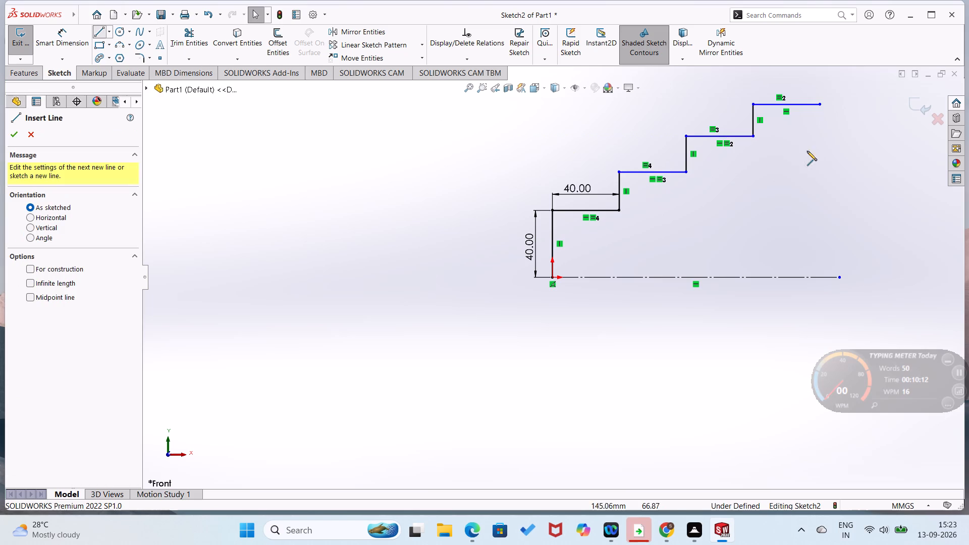
click(820, 102)
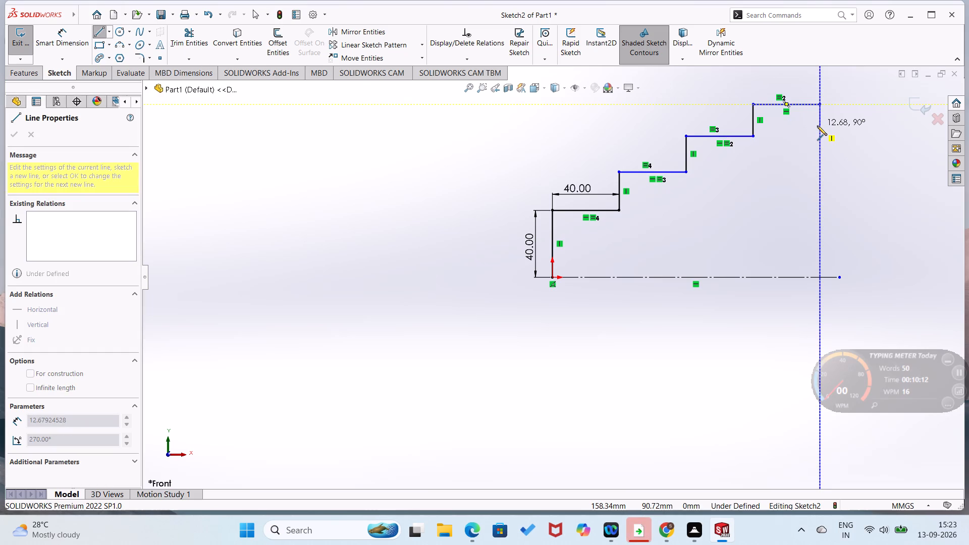
click(817, 126)
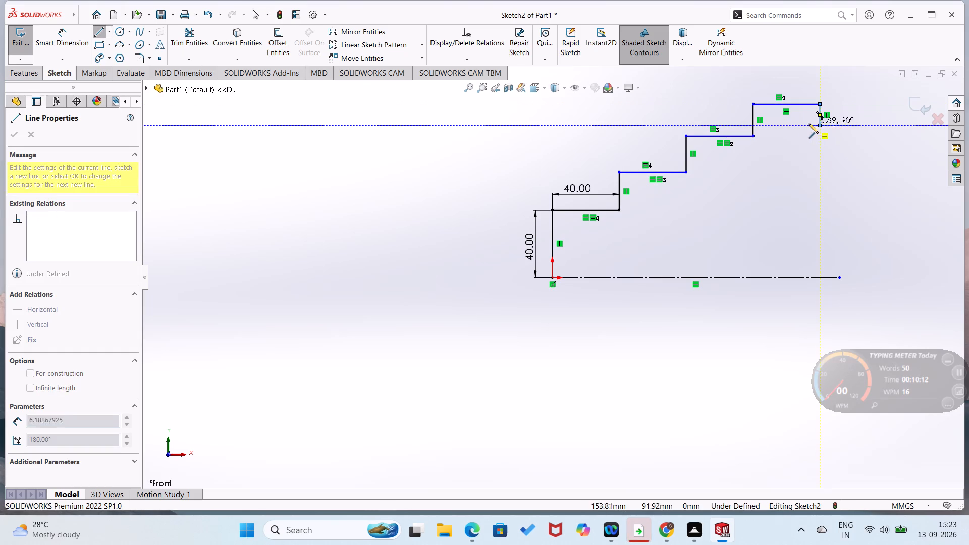
click(769, 125)
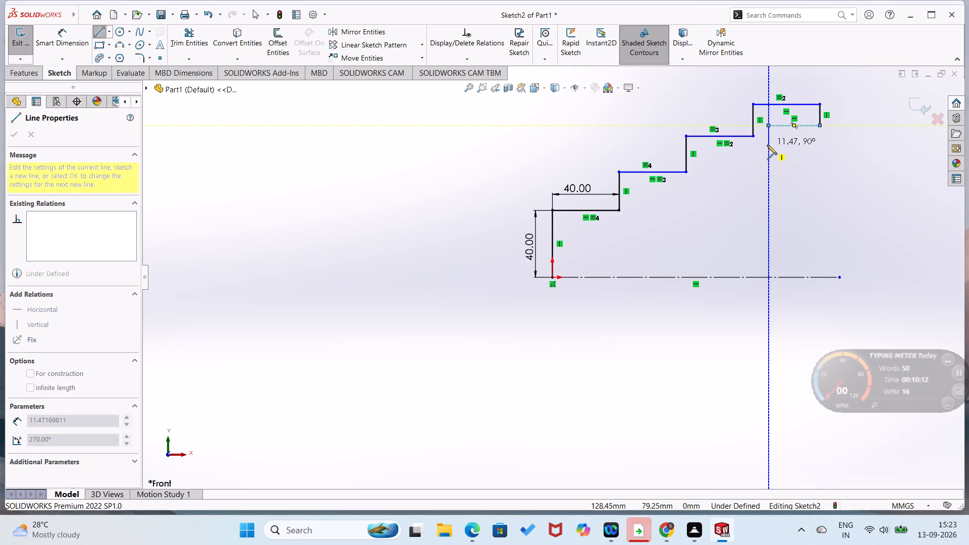
click(769, 147)
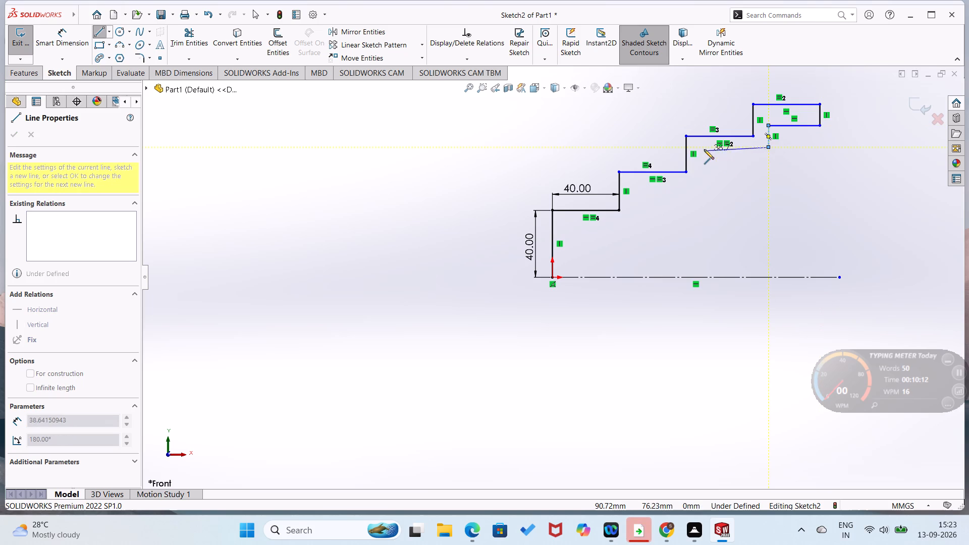
click(704, 147)
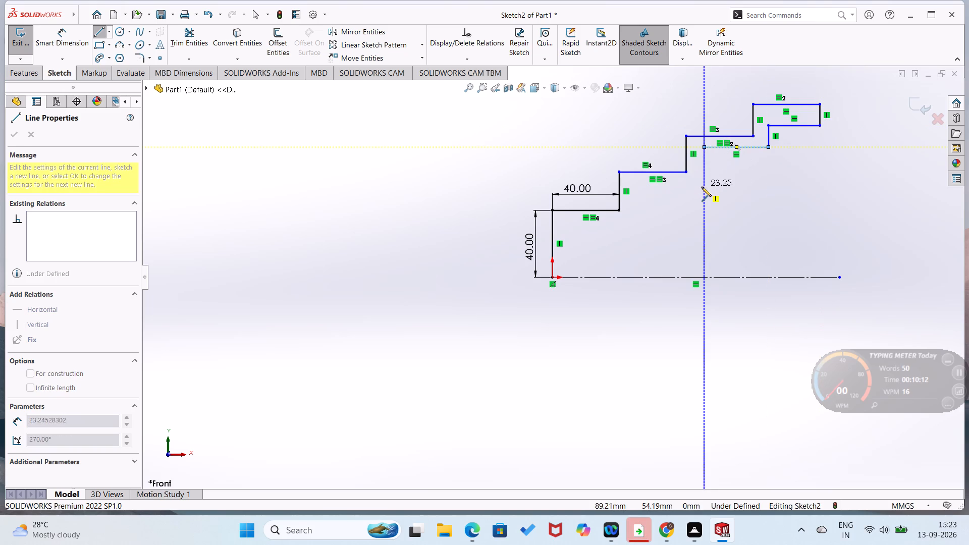
click(702, 187)
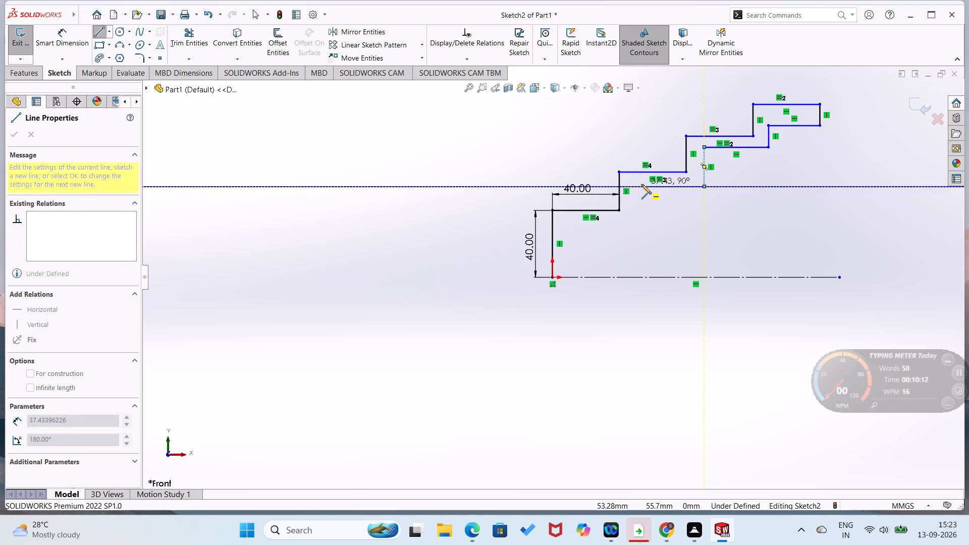
click(641, 184)
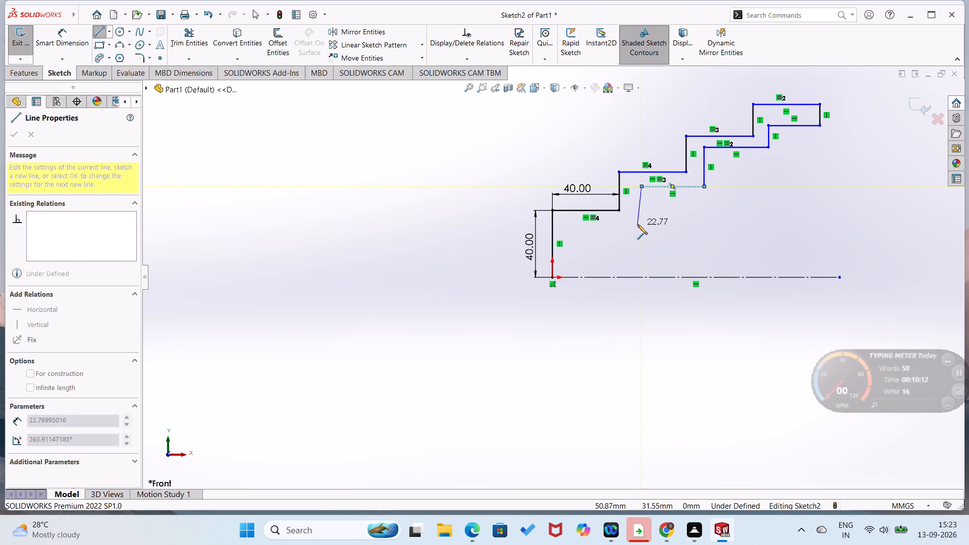
click(641, 236)
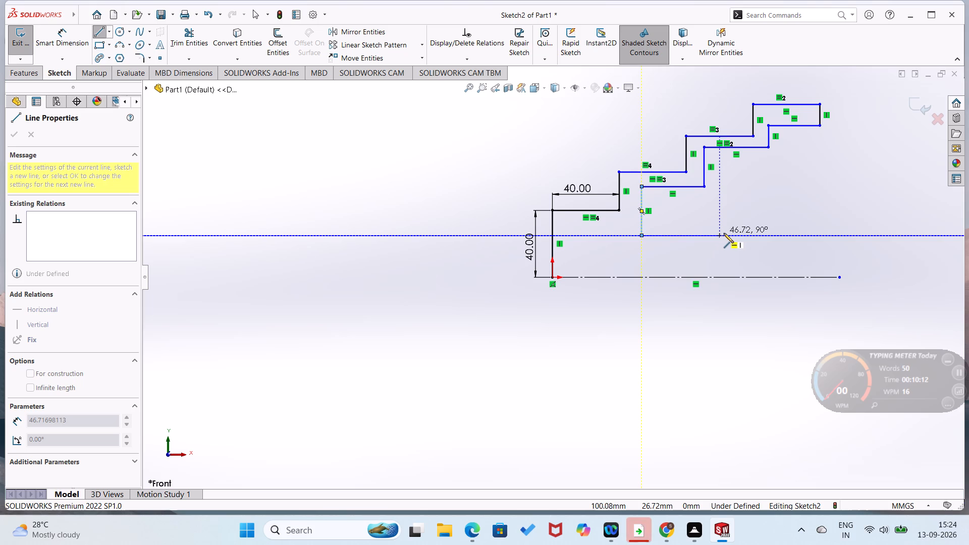
click(751, 237)
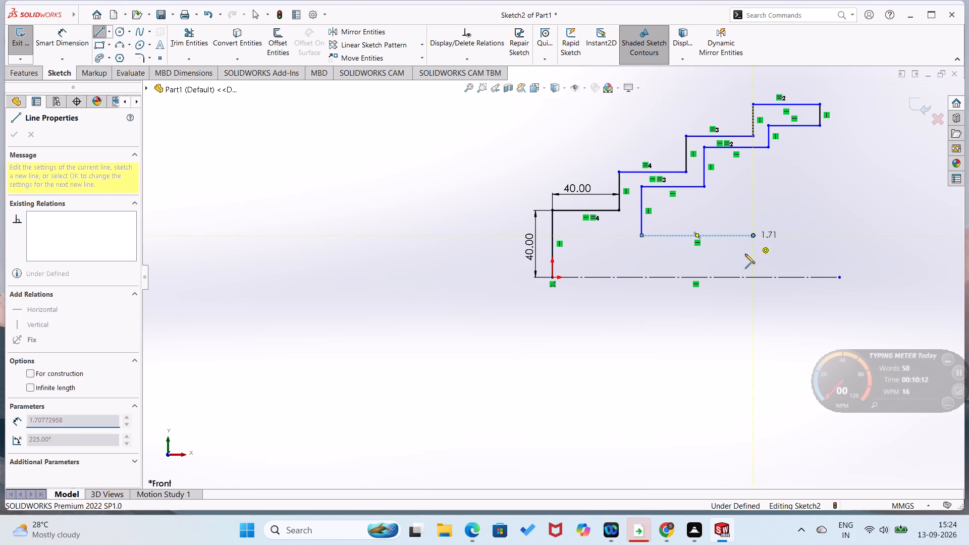
click(752, 277)
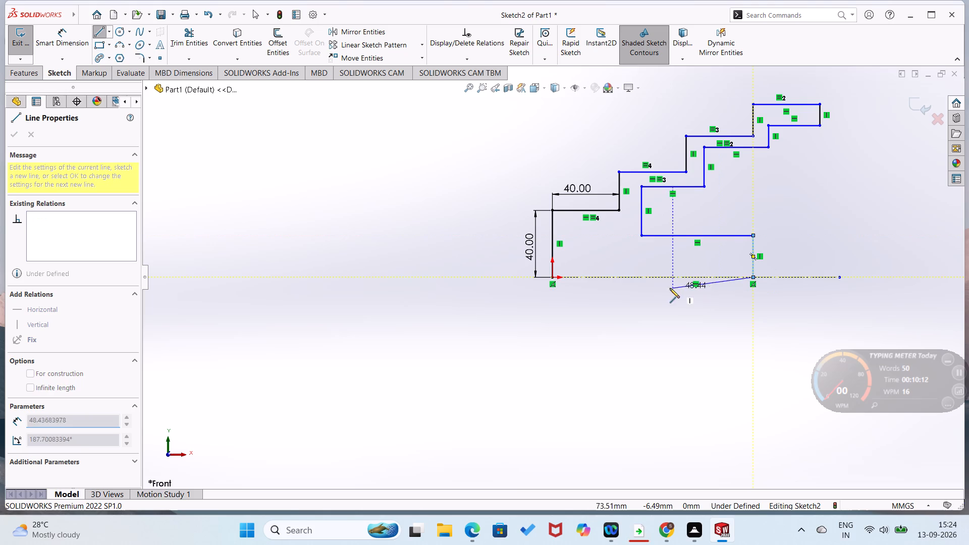
click(552, 278)
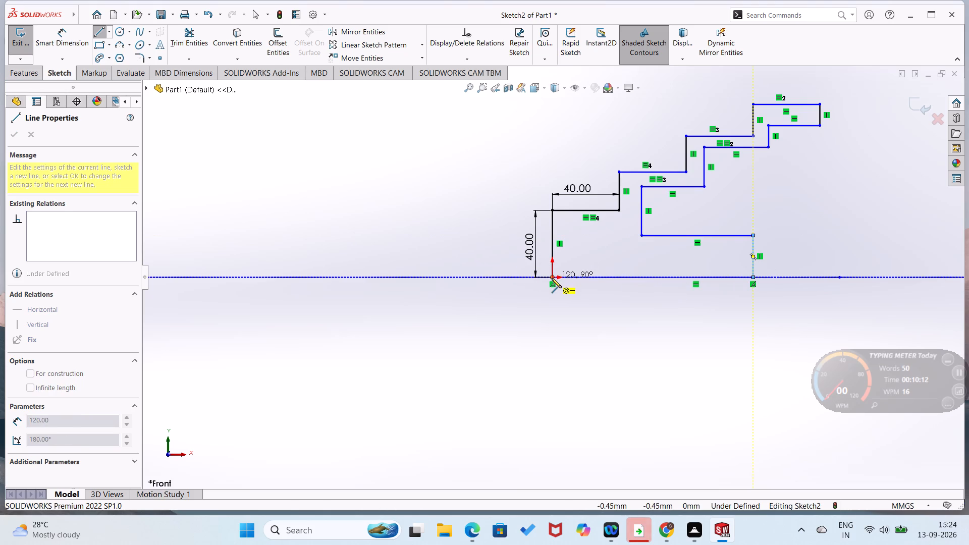
right_click(557, 305)
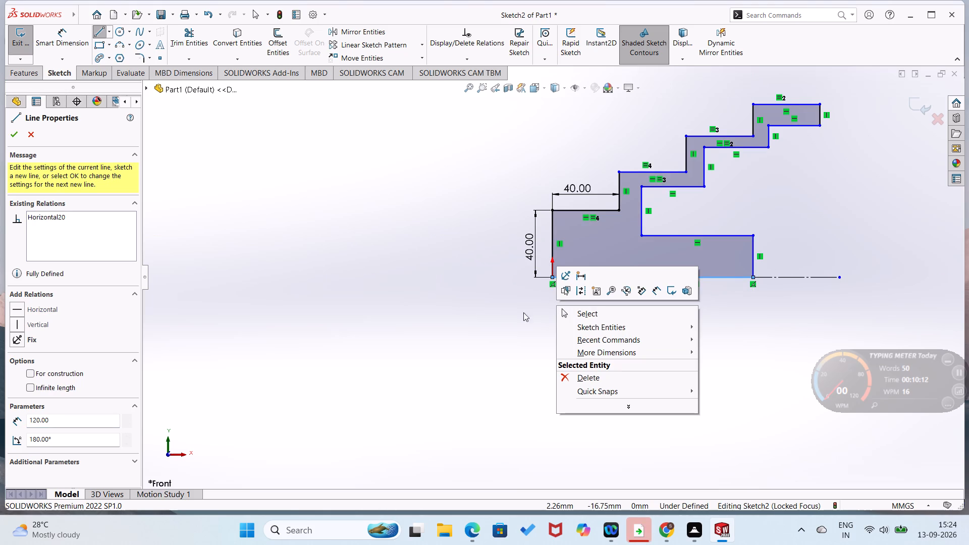
click(606, 314)
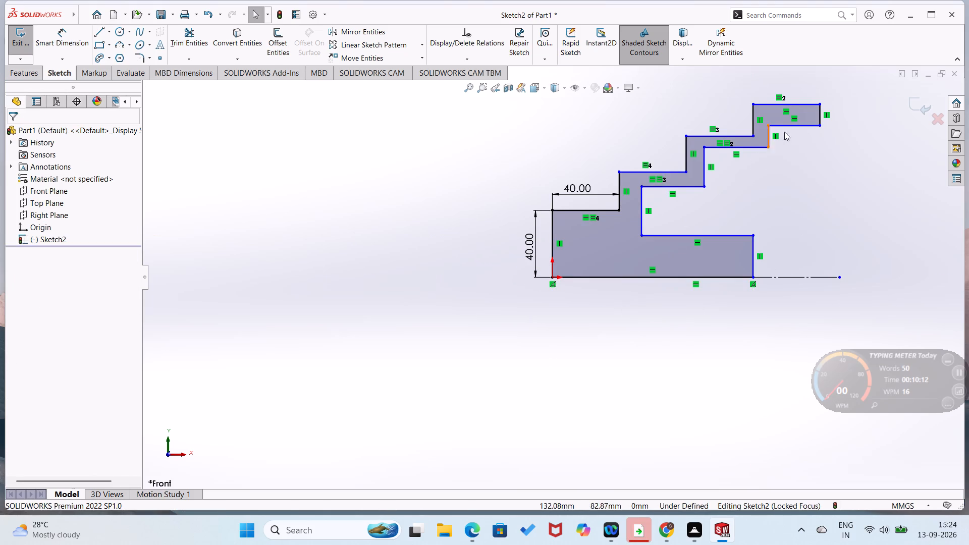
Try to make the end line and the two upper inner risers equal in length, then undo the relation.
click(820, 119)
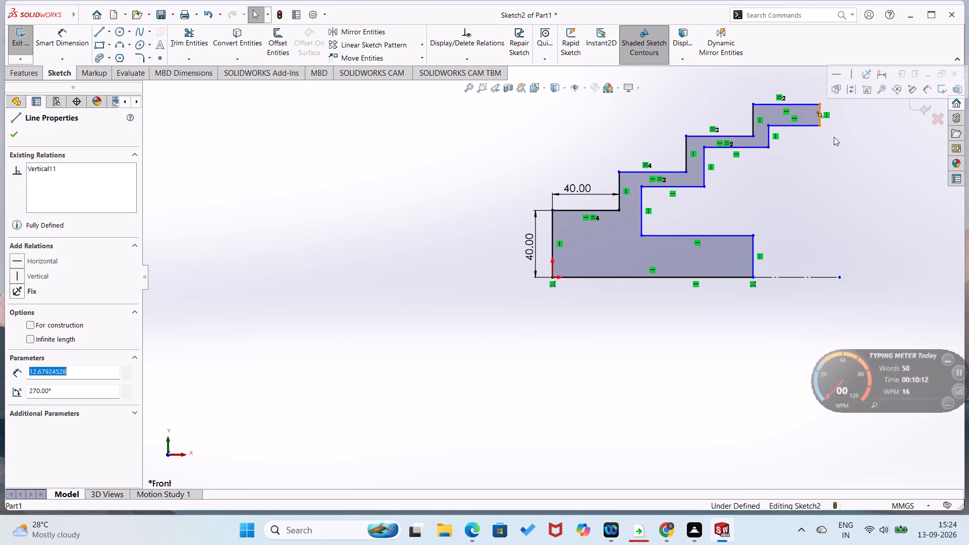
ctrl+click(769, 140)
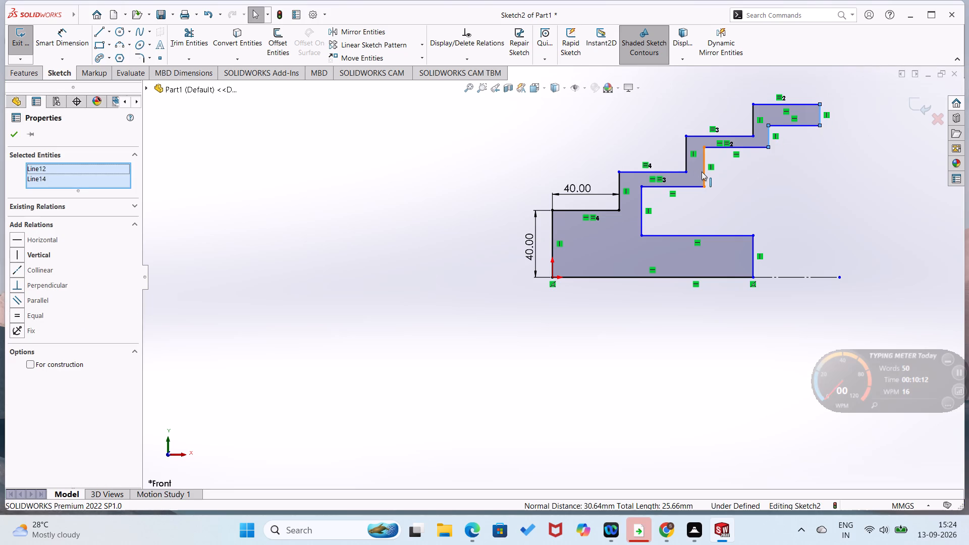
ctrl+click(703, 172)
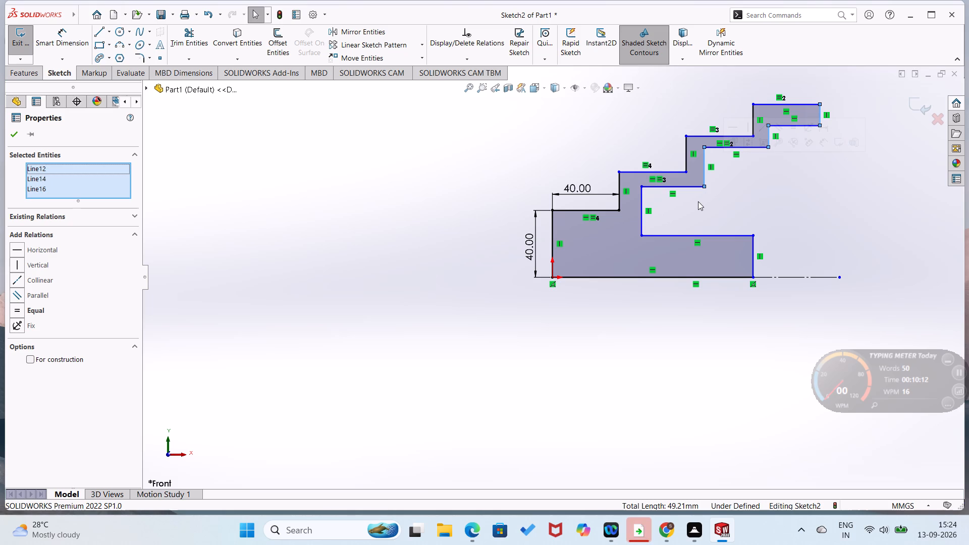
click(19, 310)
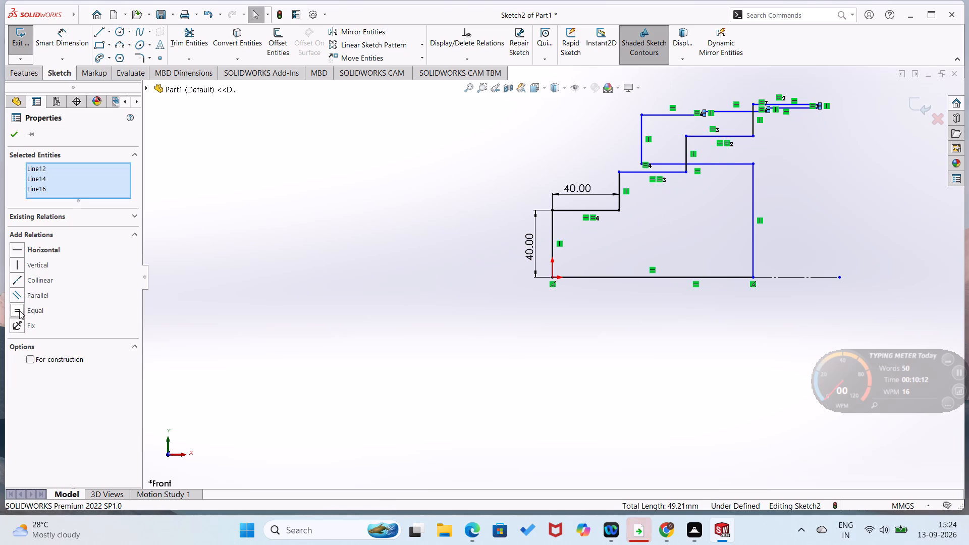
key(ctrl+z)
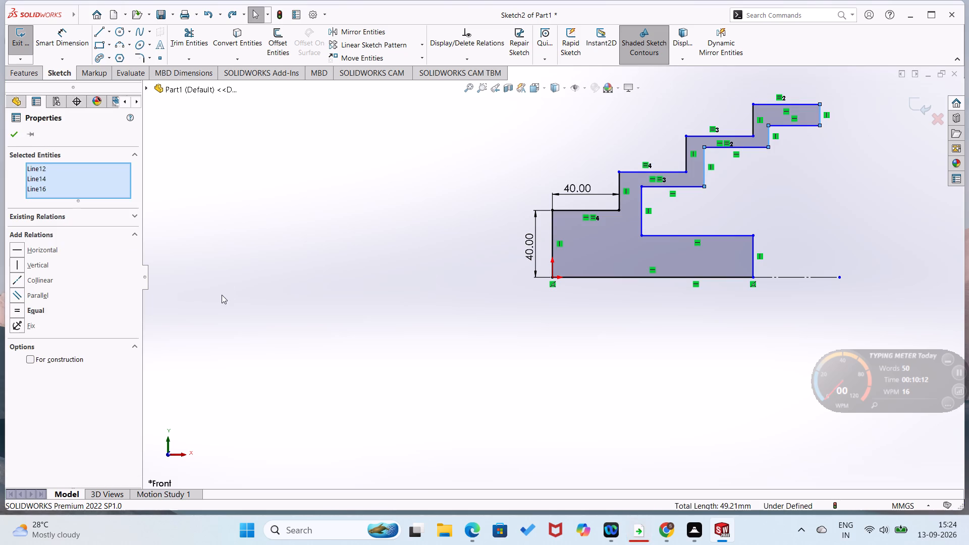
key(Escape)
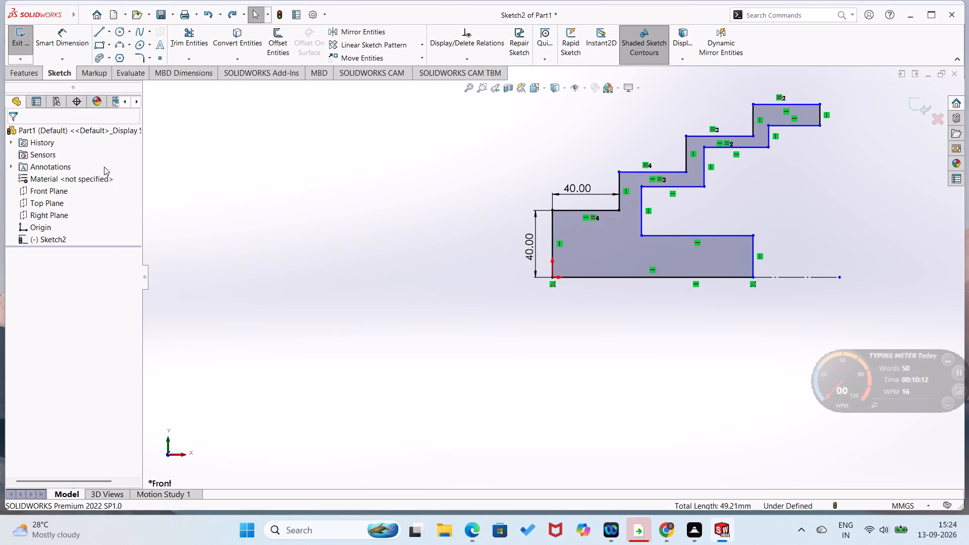
Dimension the short vertical end line of the top tread to 10 mm.
click(74, 44)
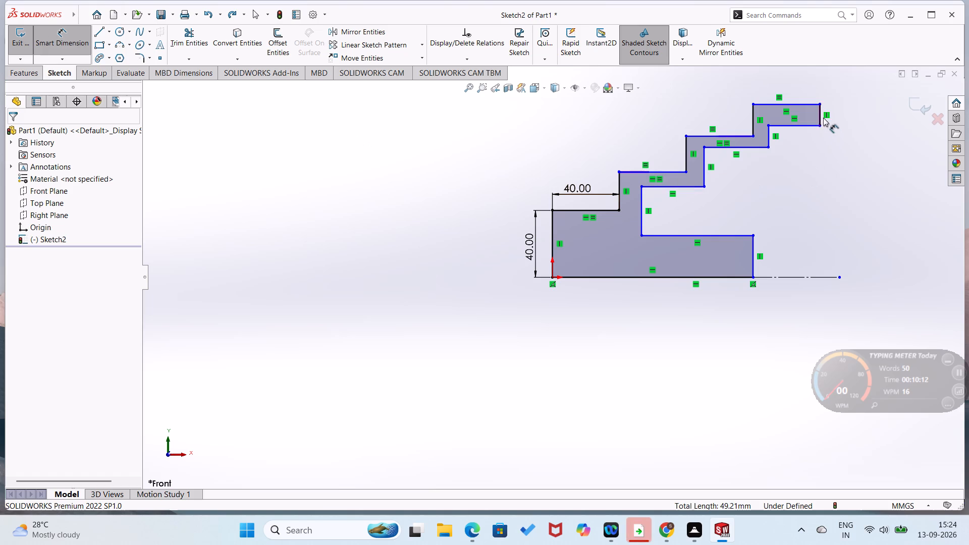
click(820, 118)
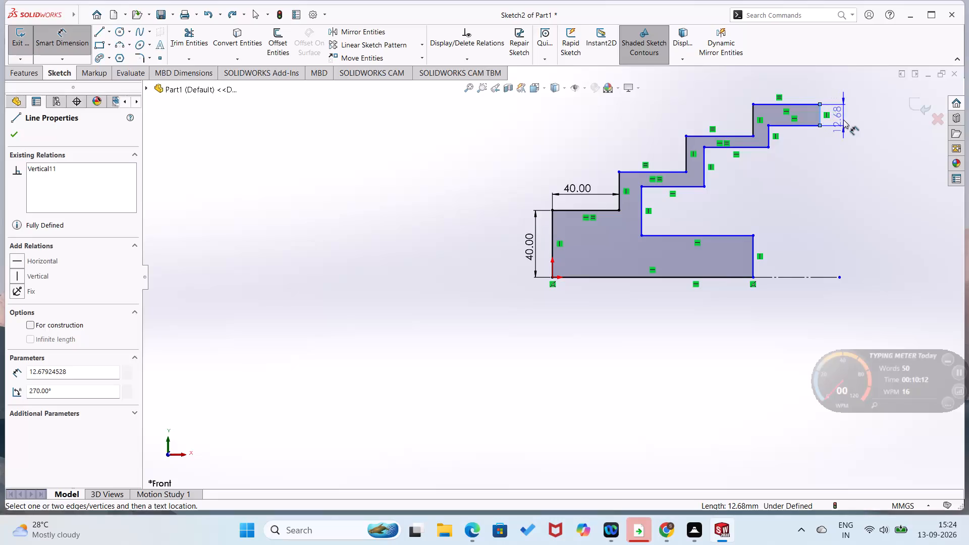
click(844, 120)
text(10)
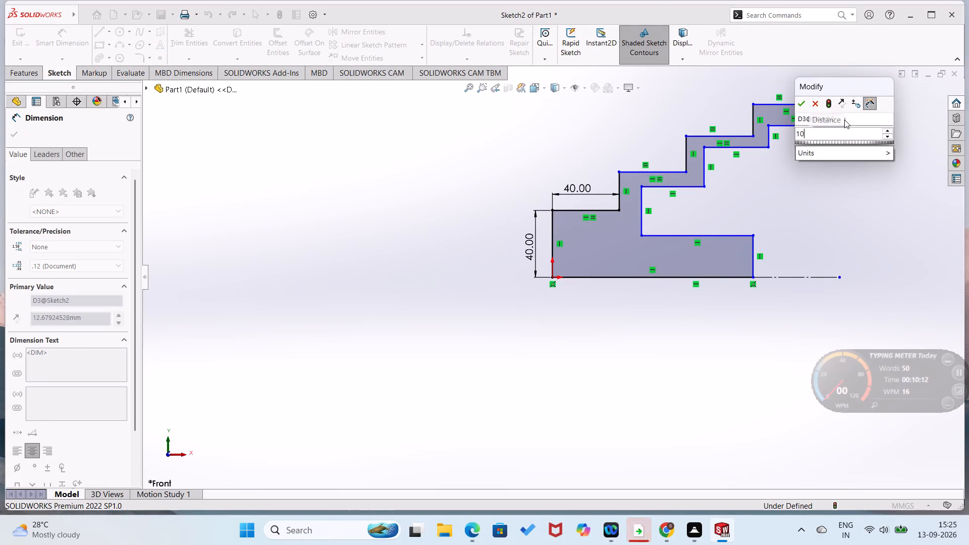
key(Return)
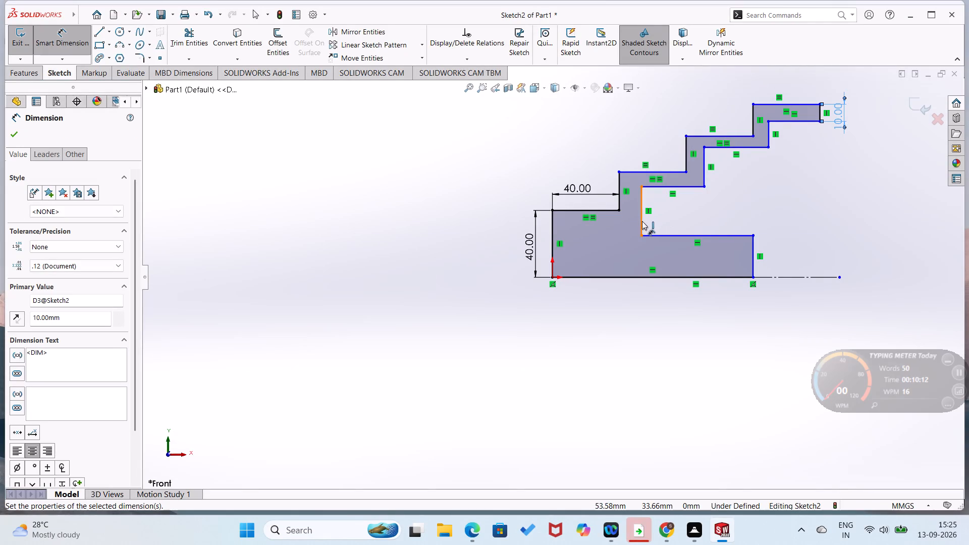
Dimension the middle inner riser to 10 mm.
click(702, 174)
click(735, 178)
text(10)
key(Return)
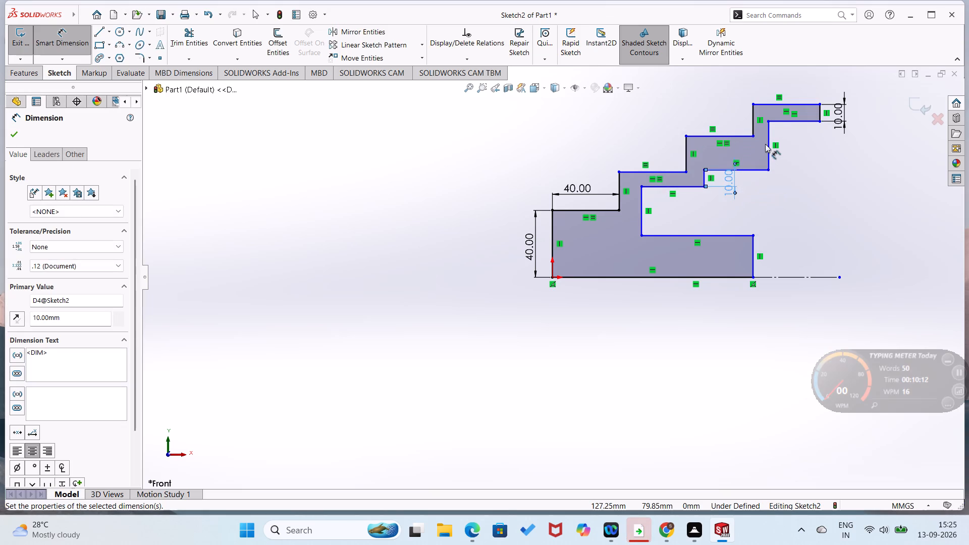
Add a vertical dimension to the upper inner riser, try a value of 10 mm and undo that value change.
click(770, 147)
click(791, 154)
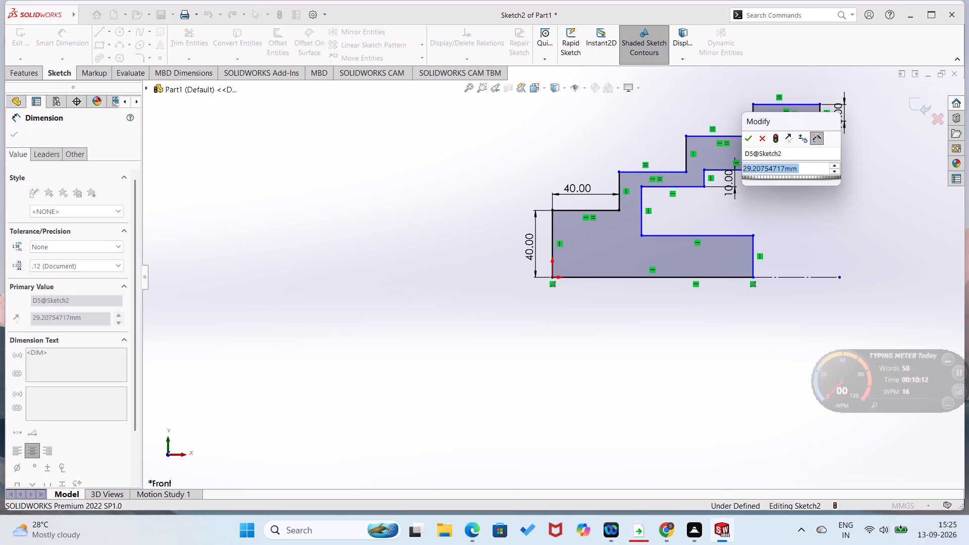
text(10.)
key(Return)
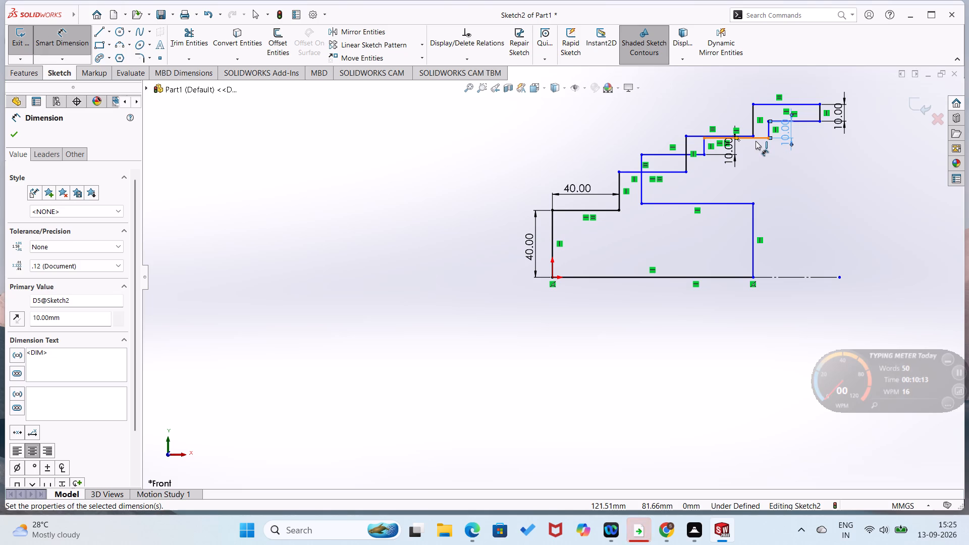
key(ctrl+z)
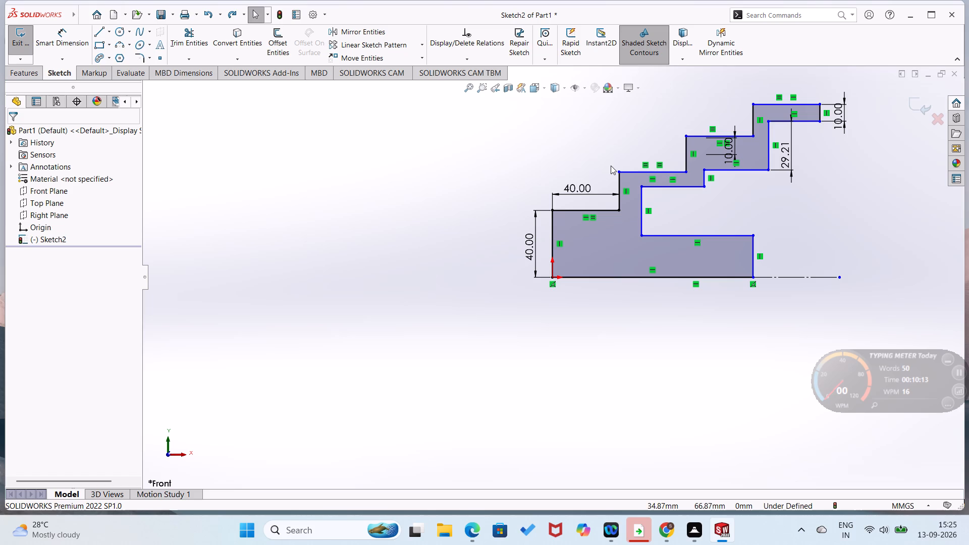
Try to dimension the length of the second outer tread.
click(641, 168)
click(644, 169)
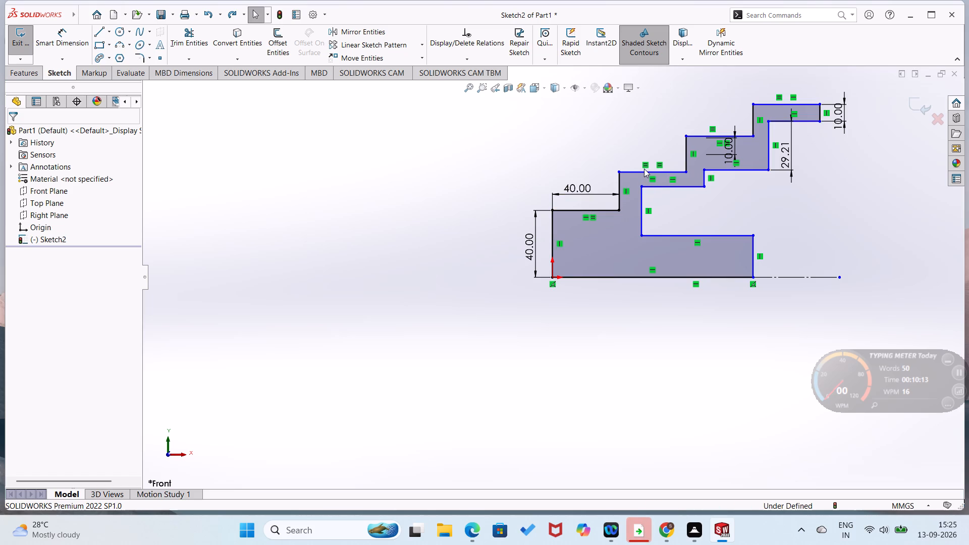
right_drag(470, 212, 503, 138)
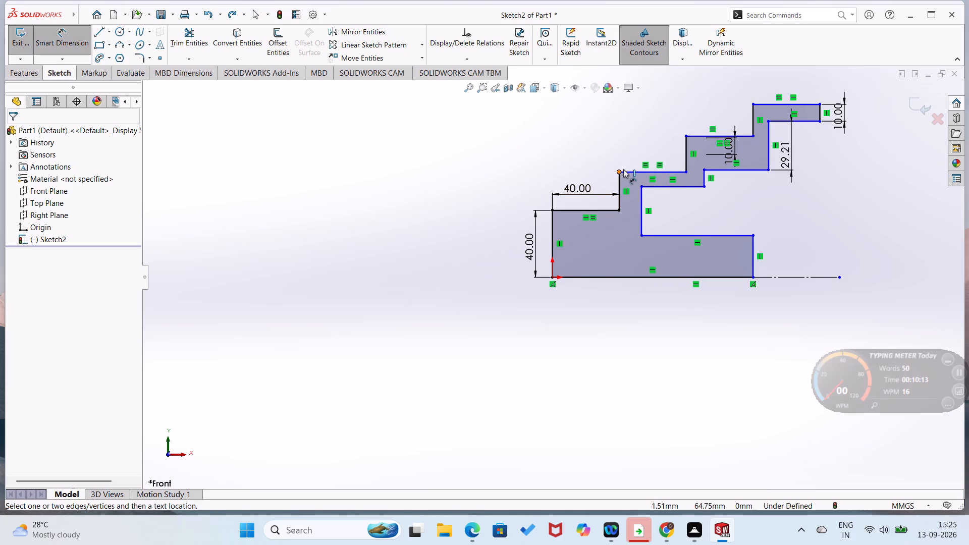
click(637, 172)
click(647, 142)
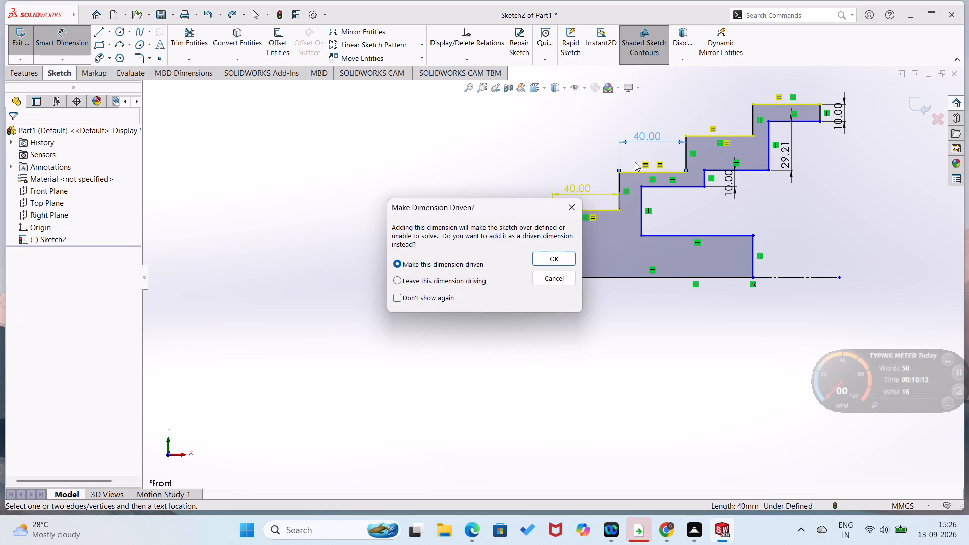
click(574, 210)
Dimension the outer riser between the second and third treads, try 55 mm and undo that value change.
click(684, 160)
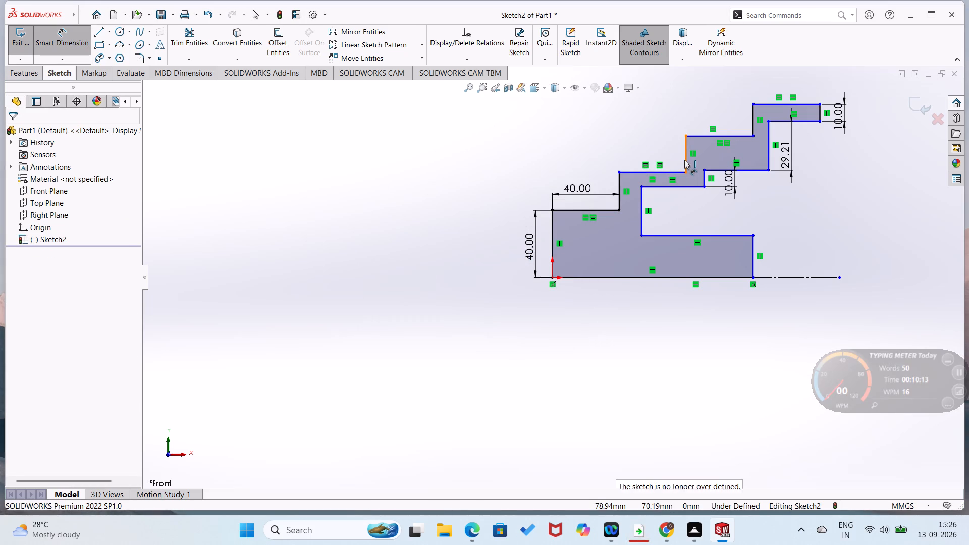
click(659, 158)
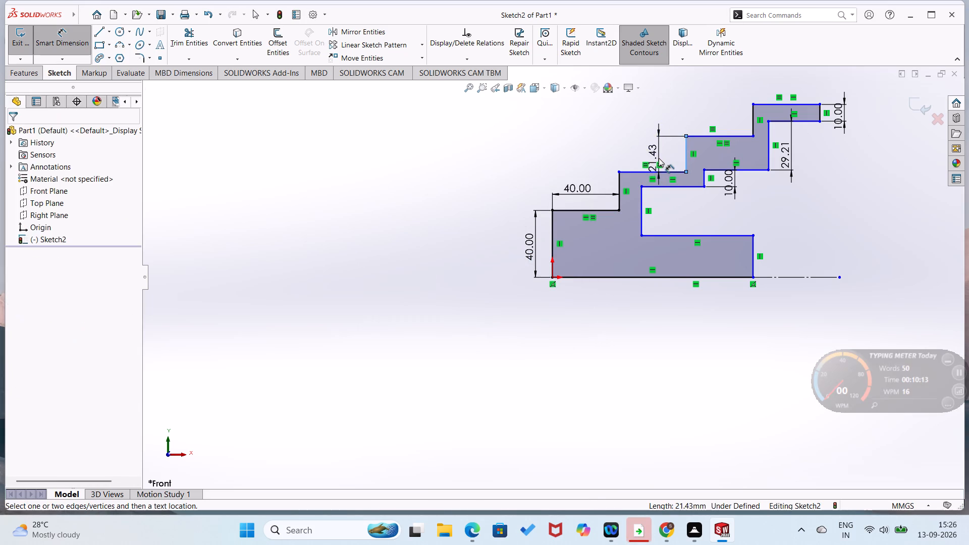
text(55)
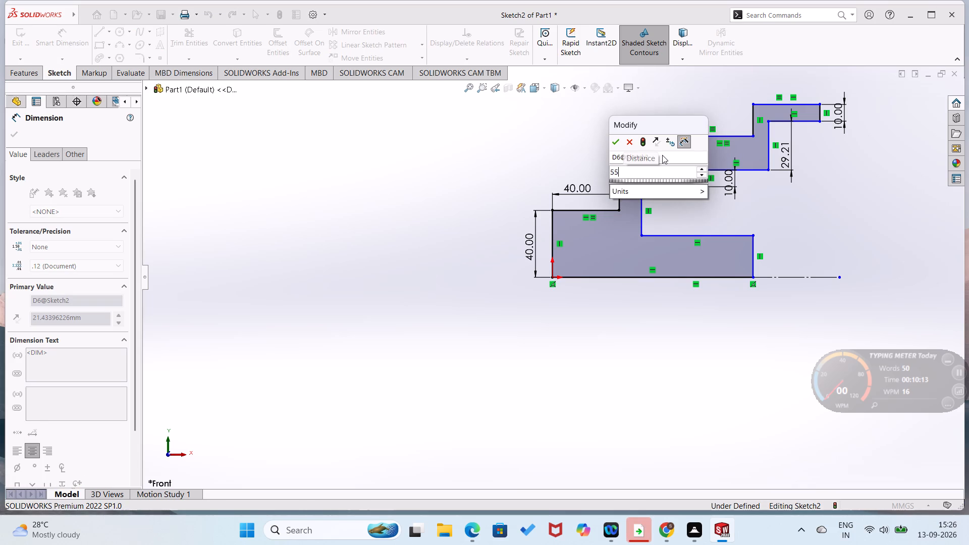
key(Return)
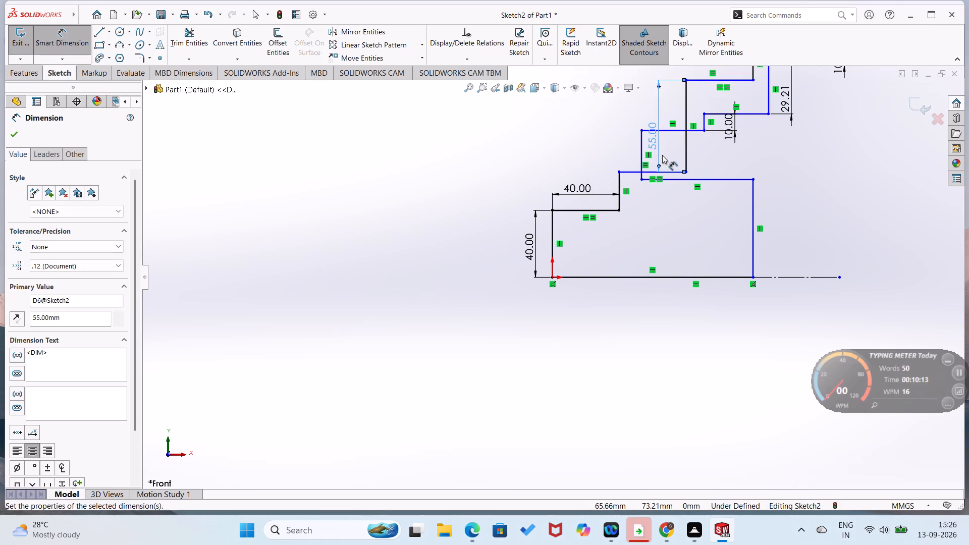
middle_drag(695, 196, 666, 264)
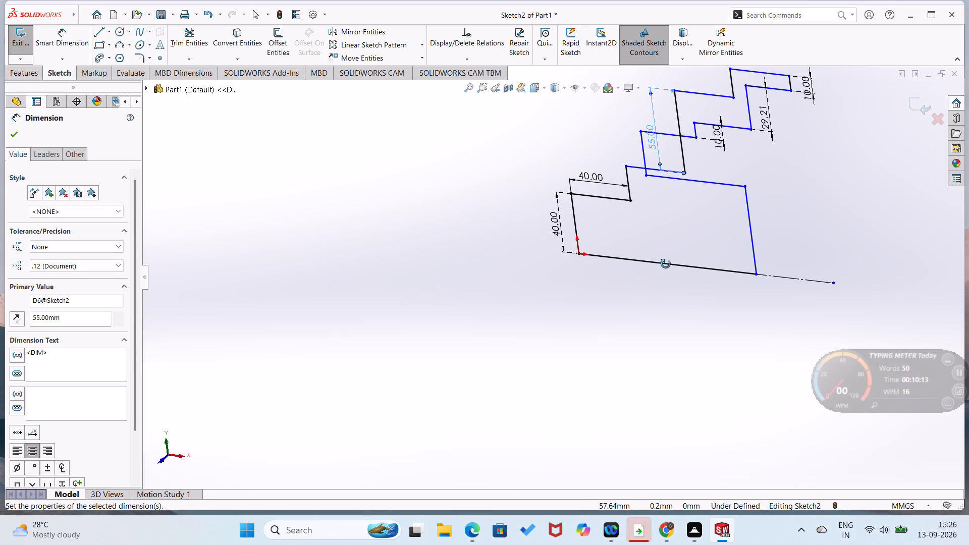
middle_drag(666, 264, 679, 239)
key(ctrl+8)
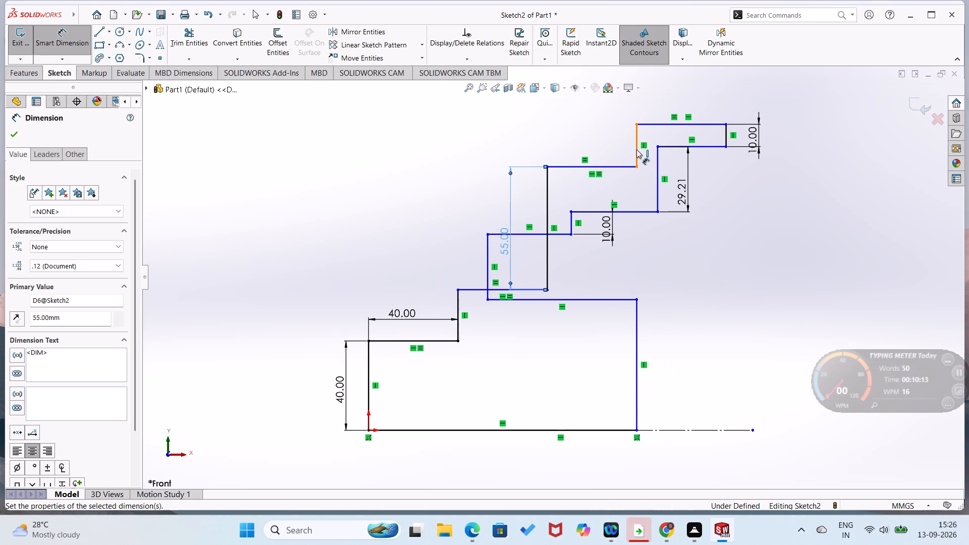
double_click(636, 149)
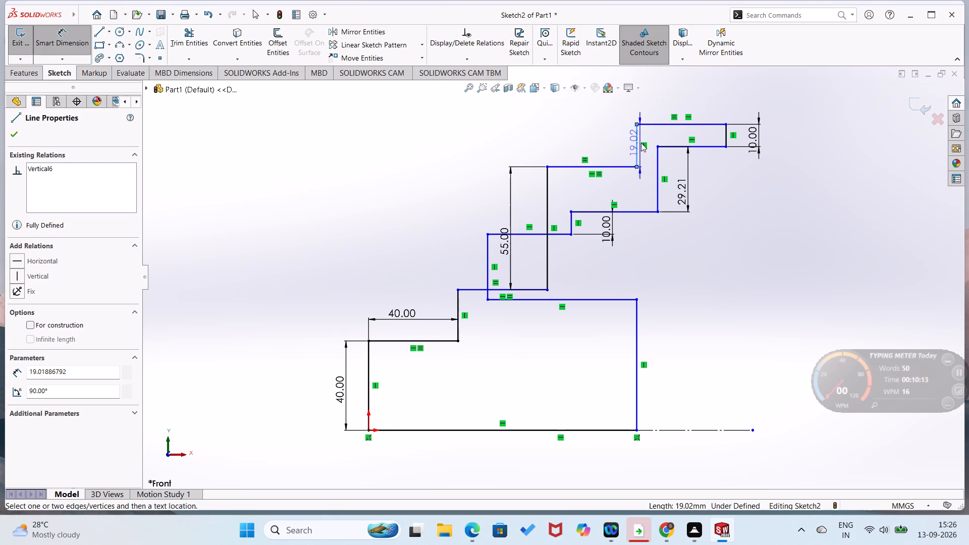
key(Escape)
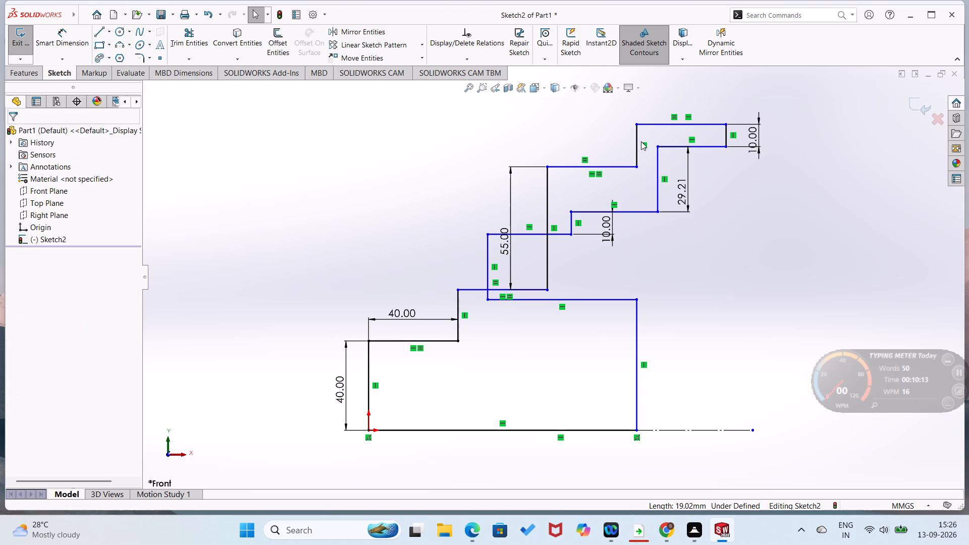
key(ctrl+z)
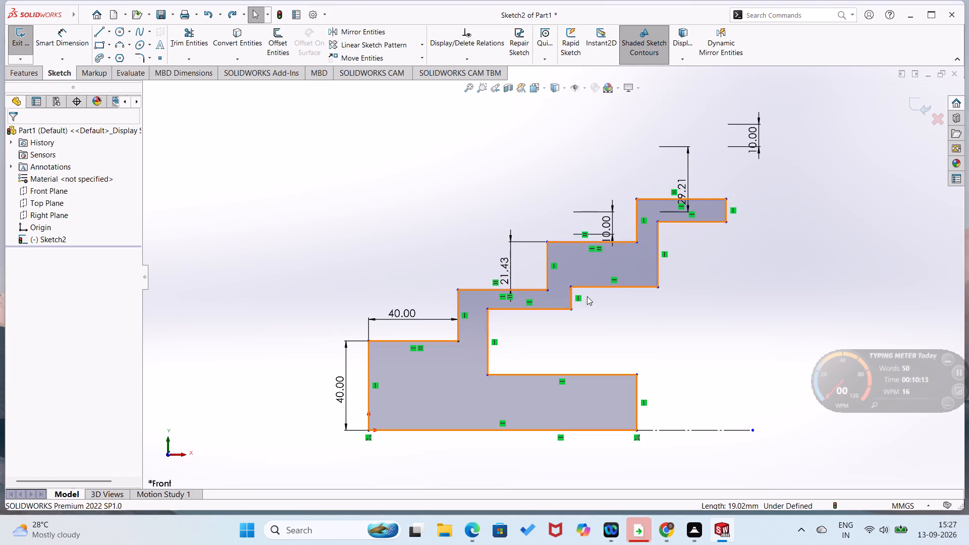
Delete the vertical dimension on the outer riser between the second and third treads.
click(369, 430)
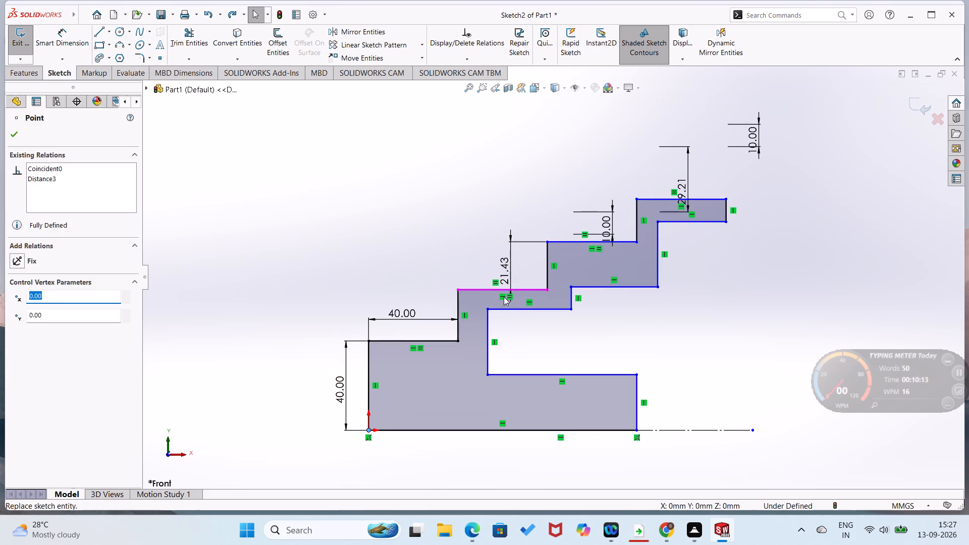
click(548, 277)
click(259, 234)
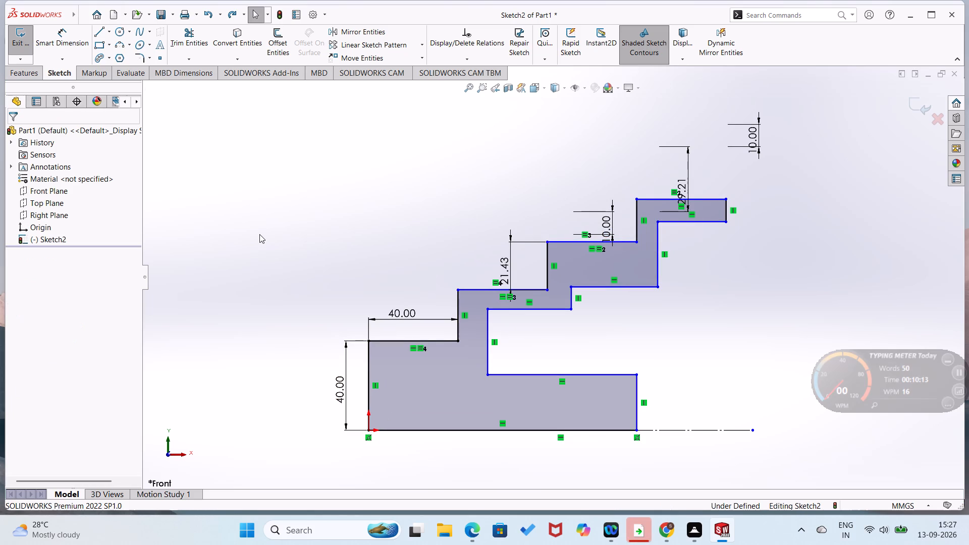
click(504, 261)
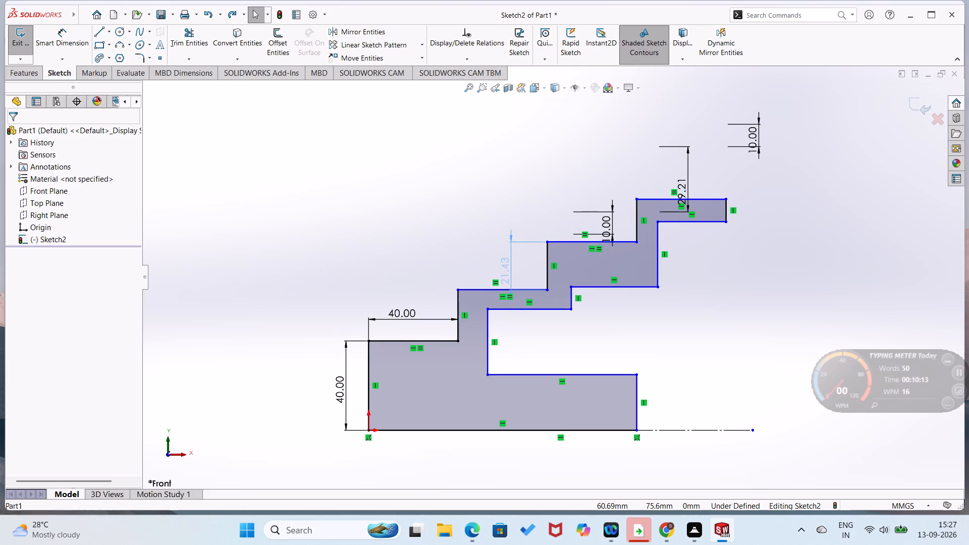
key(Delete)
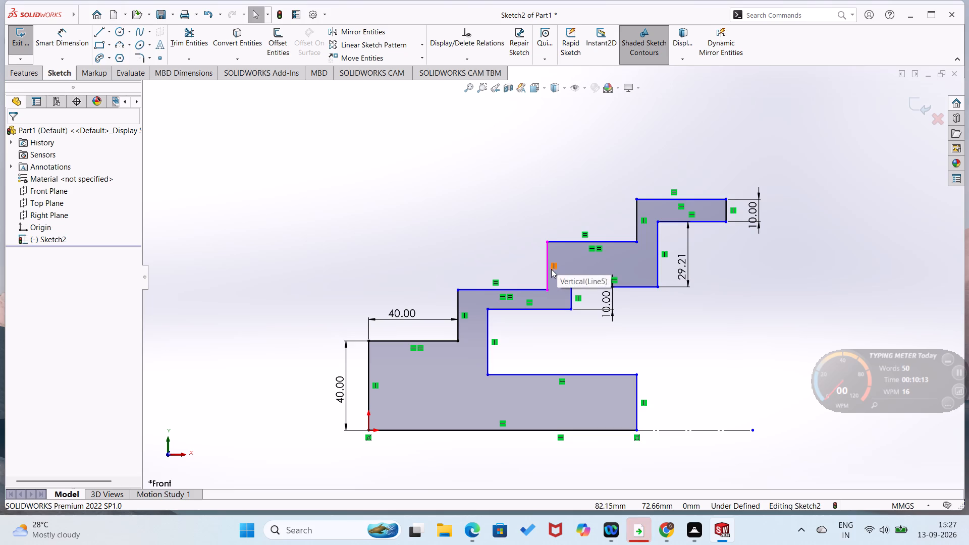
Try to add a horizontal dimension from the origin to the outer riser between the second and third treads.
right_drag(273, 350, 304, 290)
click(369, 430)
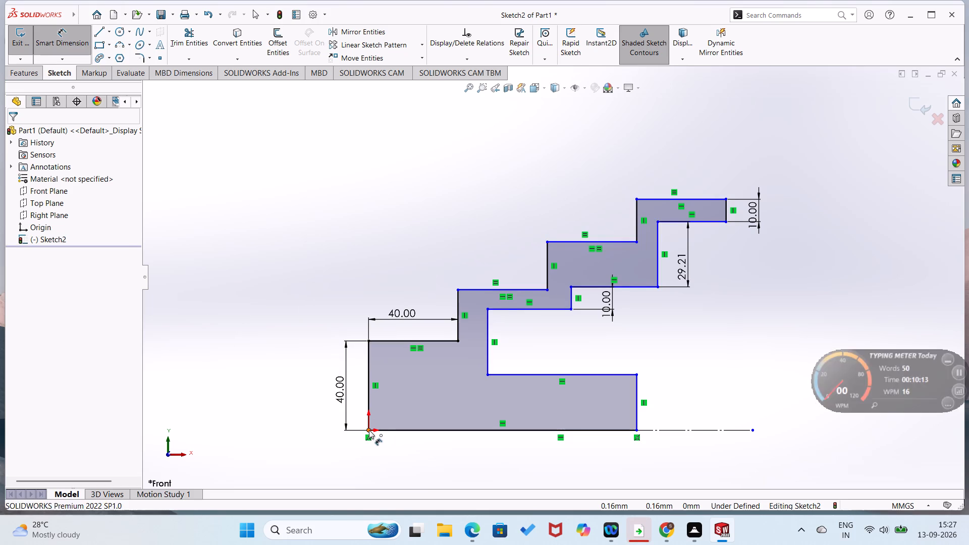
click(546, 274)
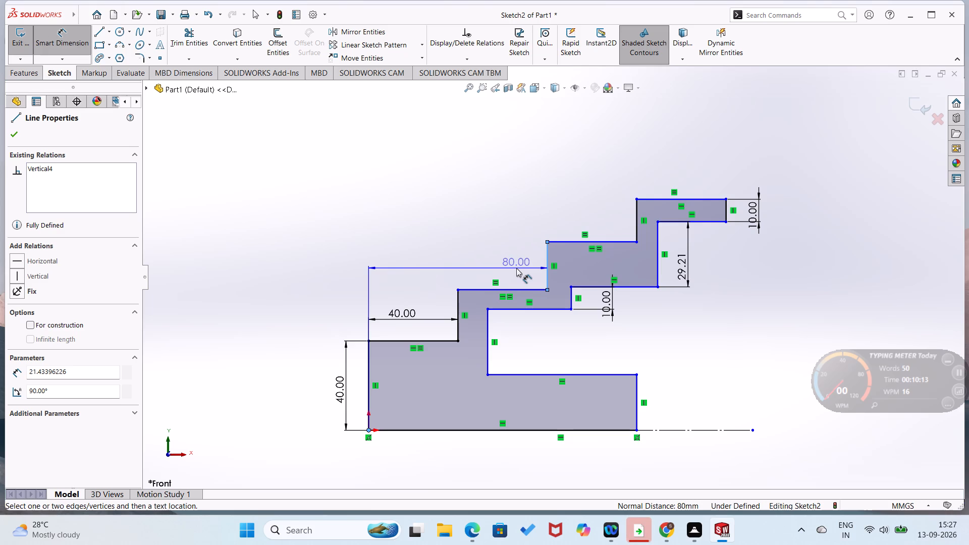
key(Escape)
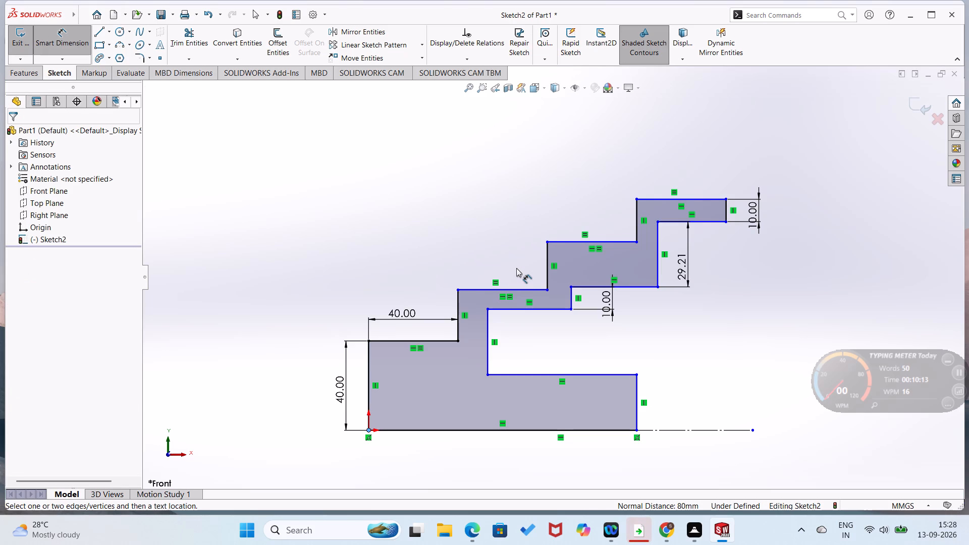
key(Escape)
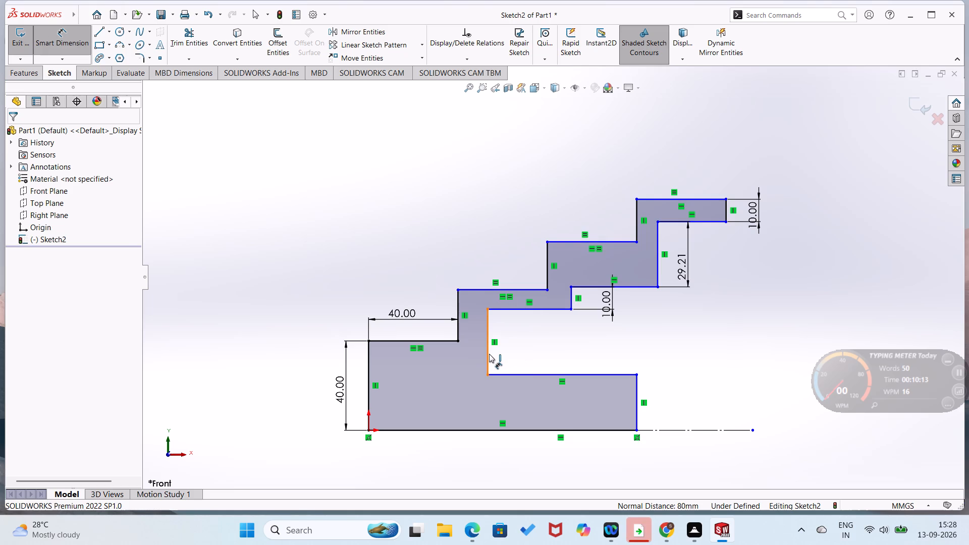
Delete the lowest inner vertical line joining the lower inner tread to the base section.
click(489, 354)
key(Delete)
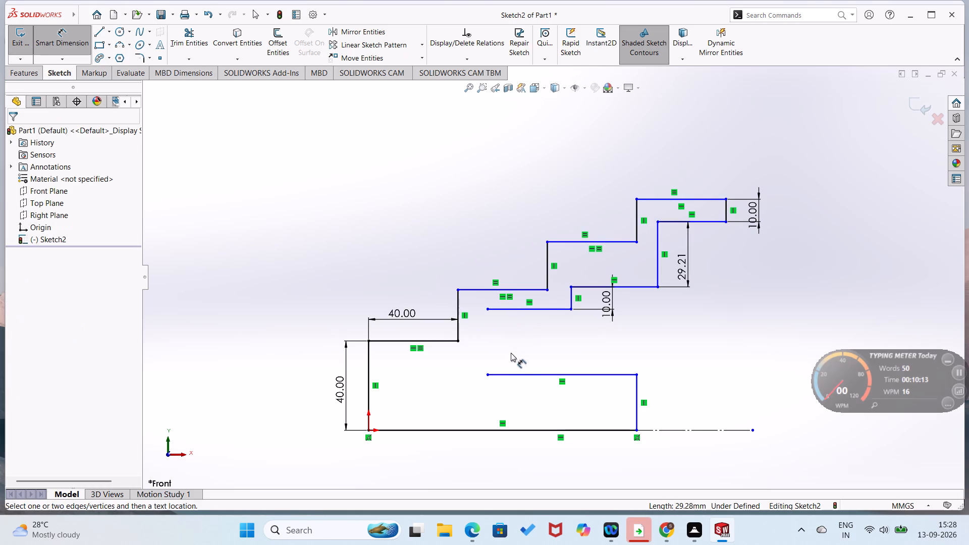
Delete the remaining inner step lines, from the lower inner tread up to the line beneath the top tread.
key(Delete)
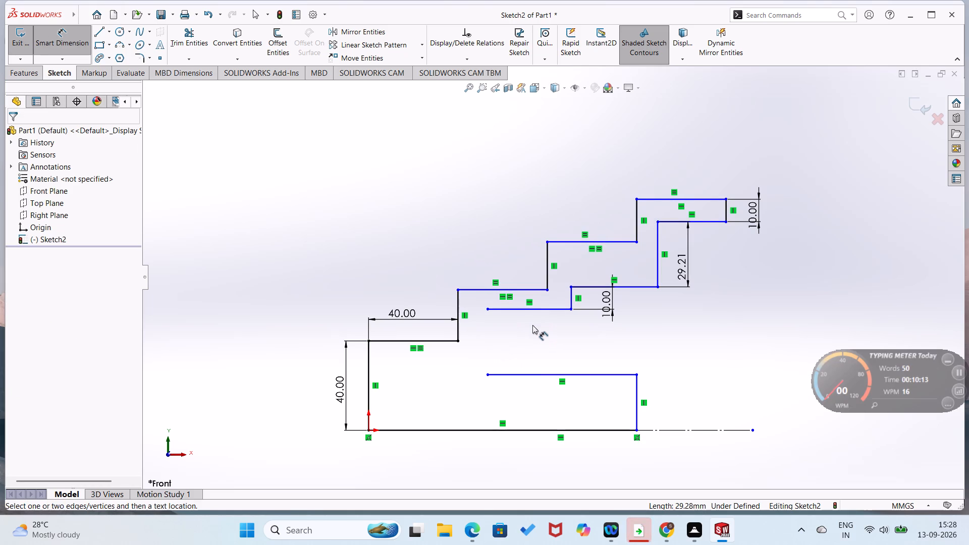
key(Escape)
click(534, 309)
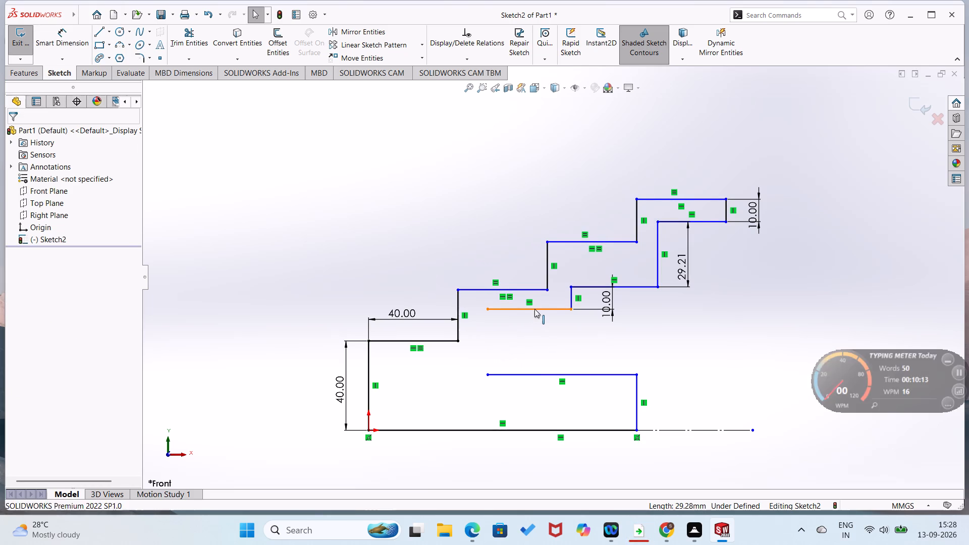
key(Delete)
click(570, 297)
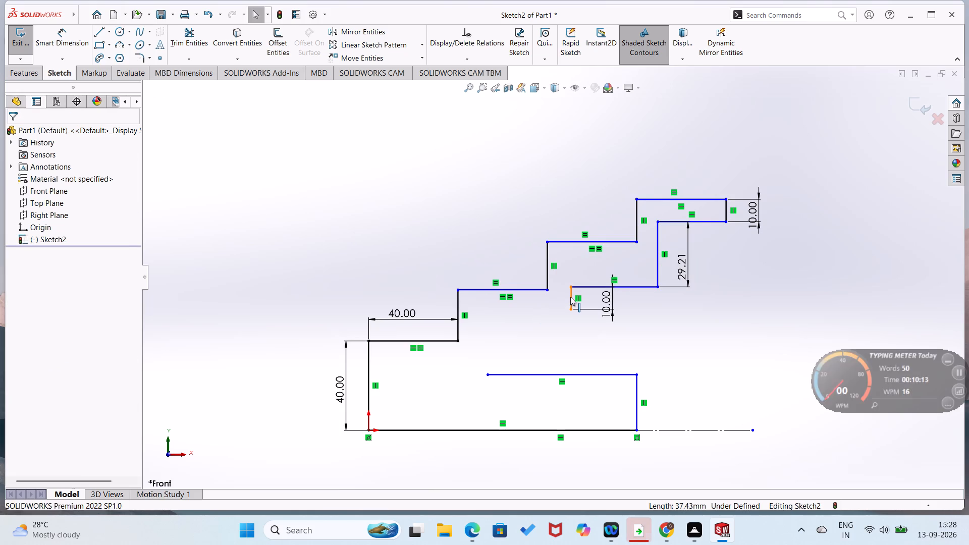
key(Delete)
click(591, 286)
key(Delete)
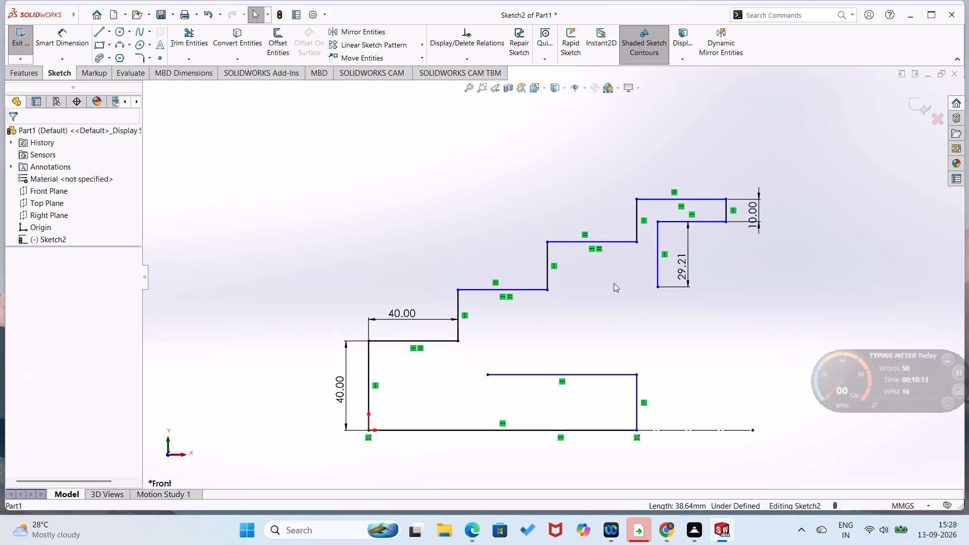
click(658, 272)
key(Delete)
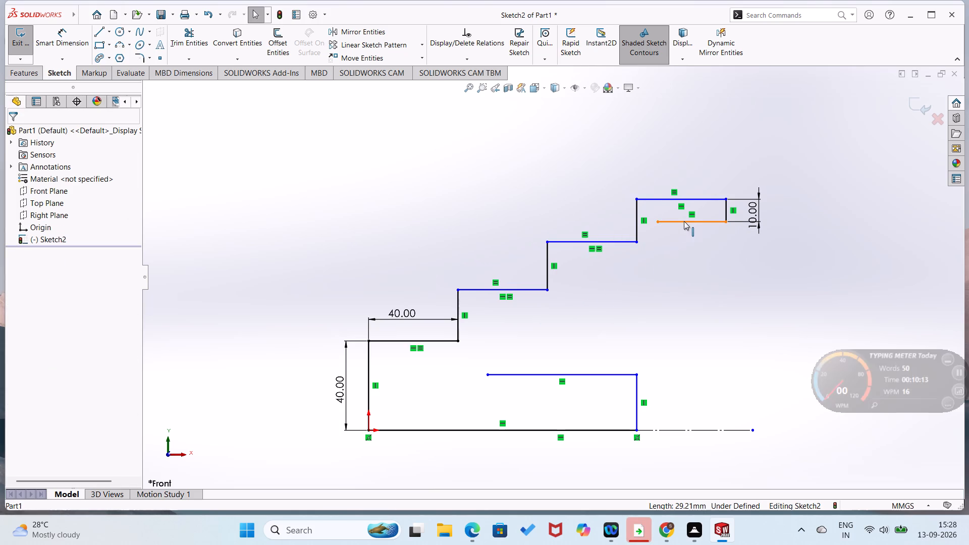
click(684, 221)
key(Delete)
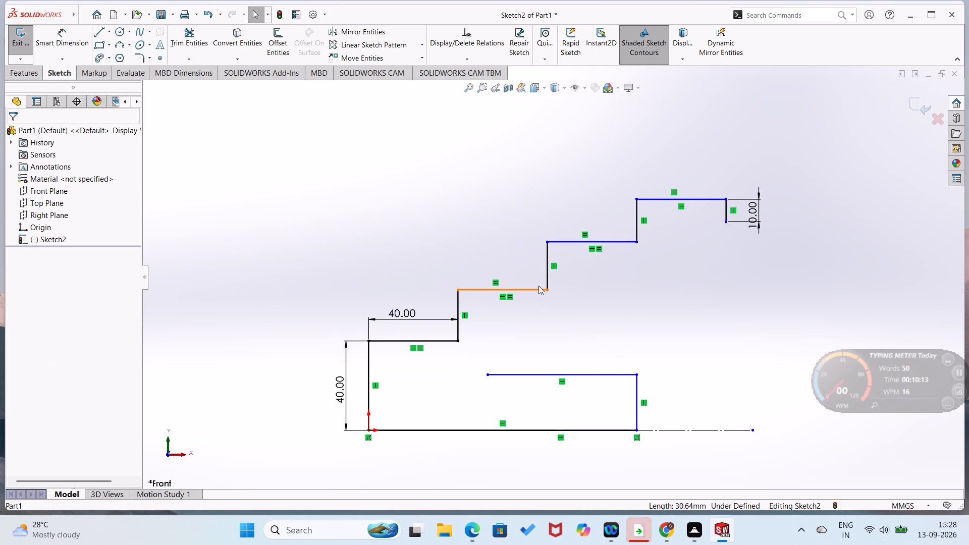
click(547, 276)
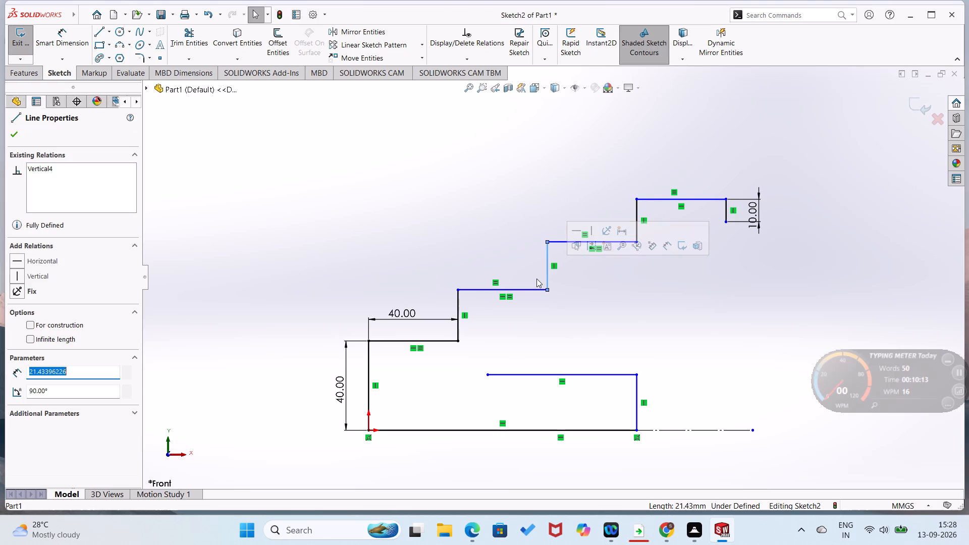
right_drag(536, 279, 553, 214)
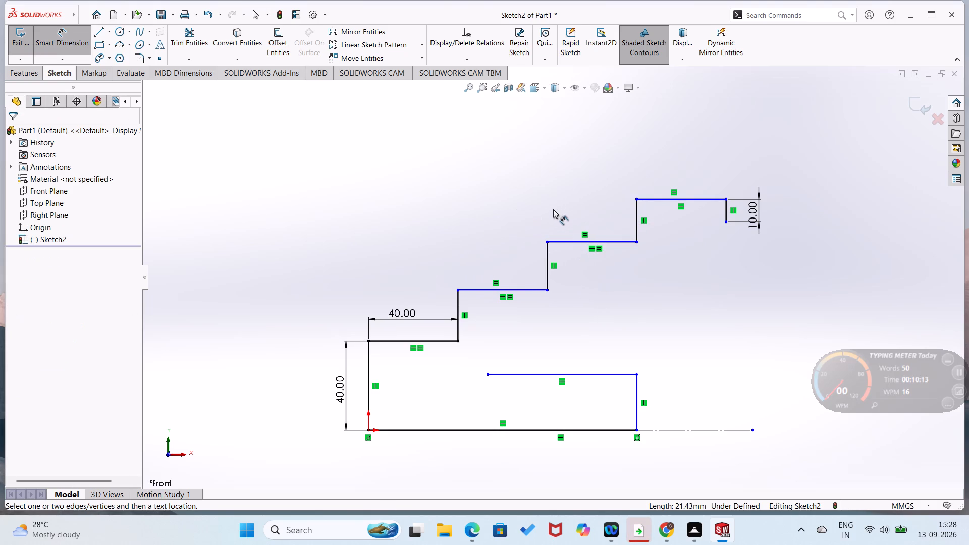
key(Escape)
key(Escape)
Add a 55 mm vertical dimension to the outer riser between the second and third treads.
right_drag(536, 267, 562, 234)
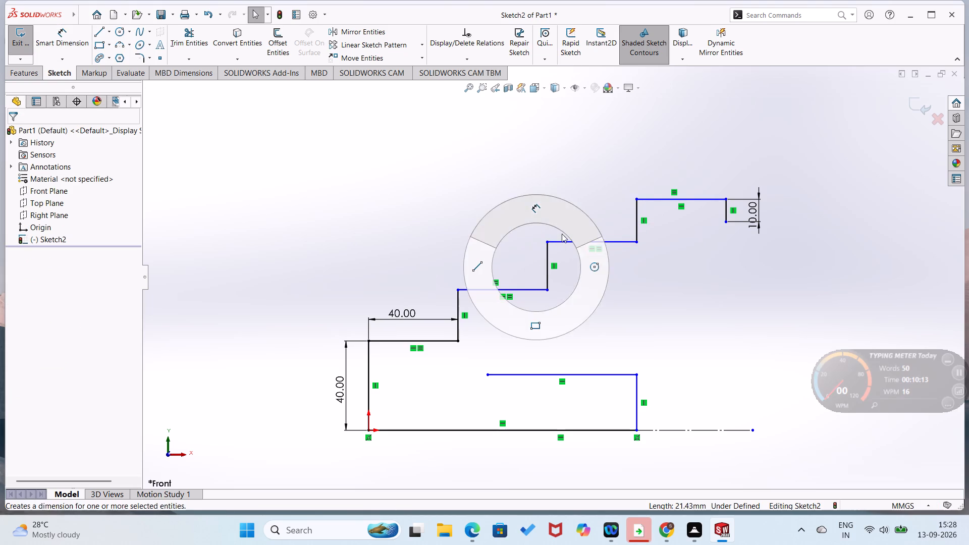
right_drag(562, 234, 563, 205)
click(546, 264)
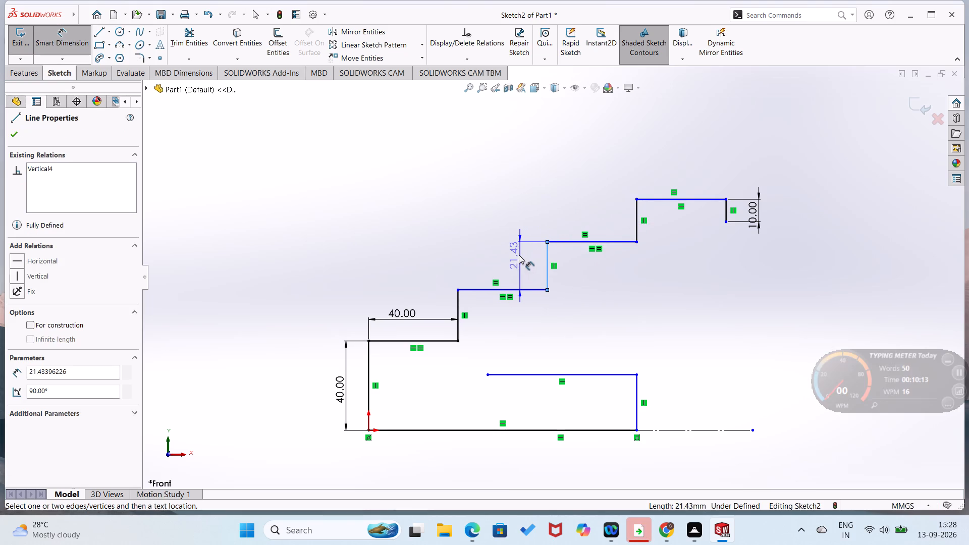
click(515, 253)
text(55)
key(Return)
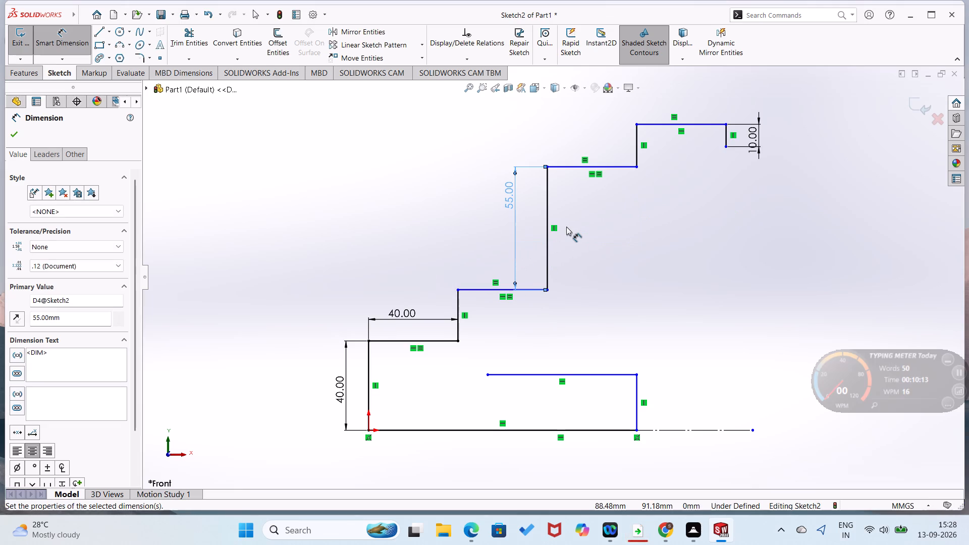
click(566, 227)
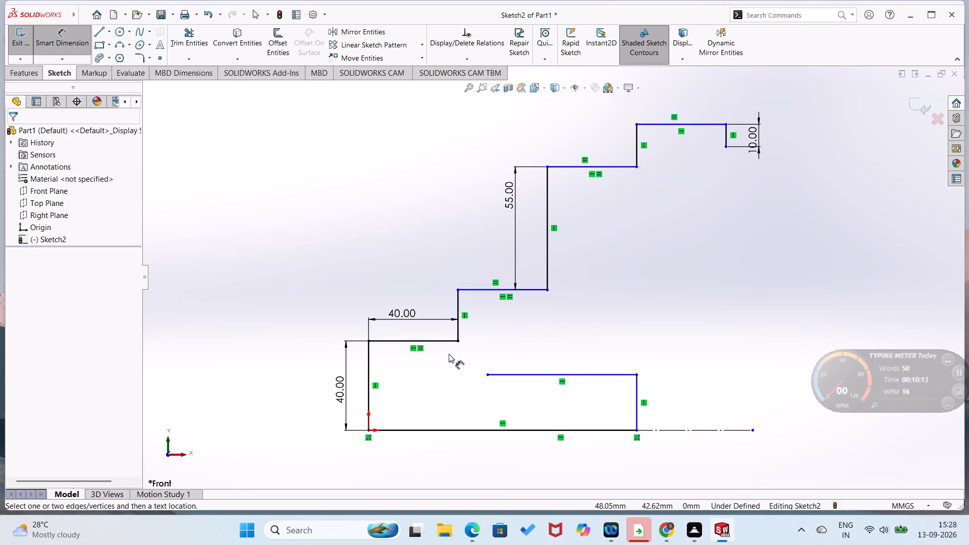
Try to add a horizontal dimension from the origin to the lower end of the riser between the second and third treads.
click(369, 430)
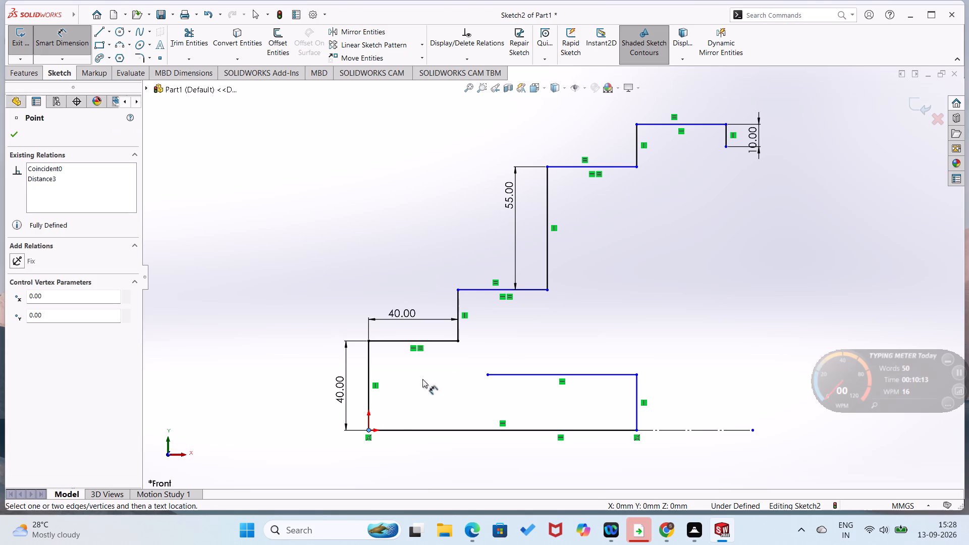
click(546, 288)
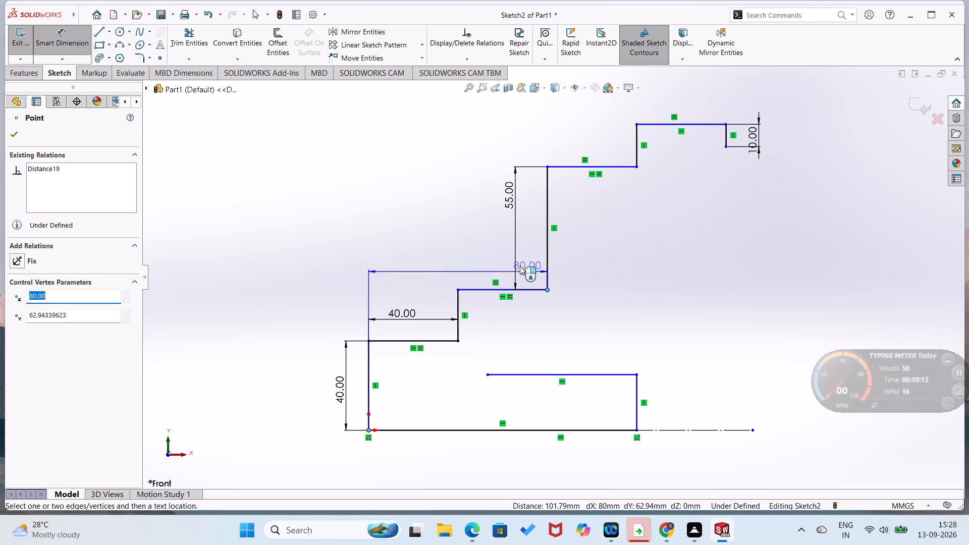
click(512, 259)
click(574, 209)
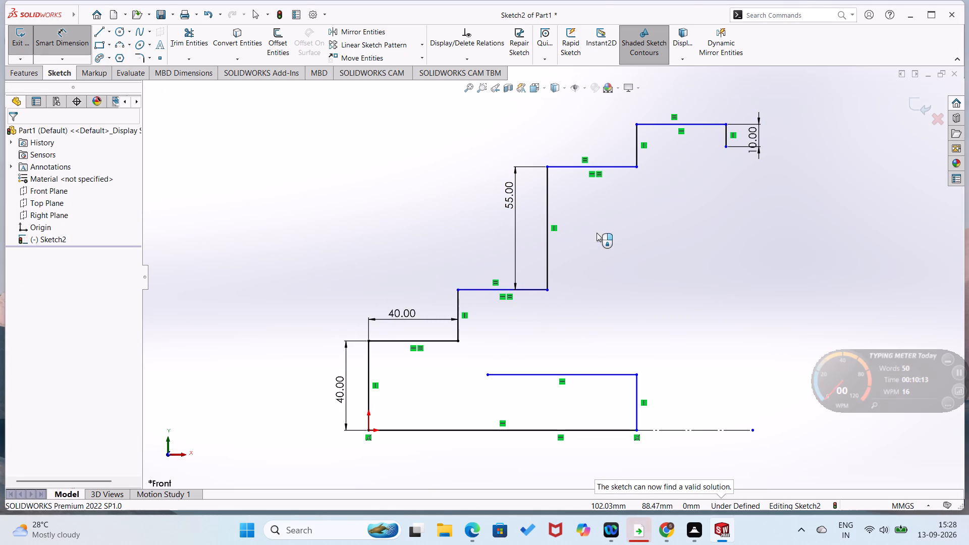
Dimension the vertical distance from the base line to the second outer tread and set it to 55 mm.
click(482, 430)
click(523, 290)
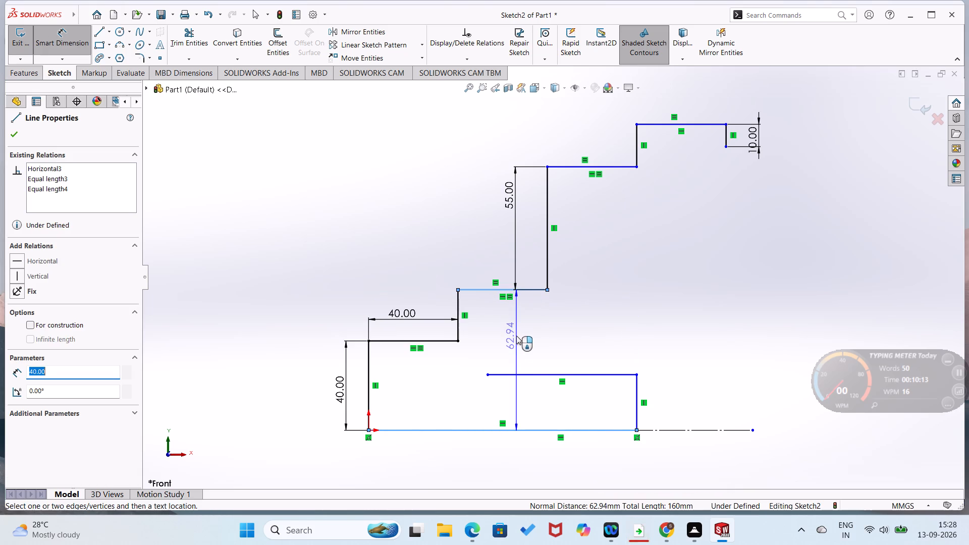
click(516, 337)
click(516, 337)
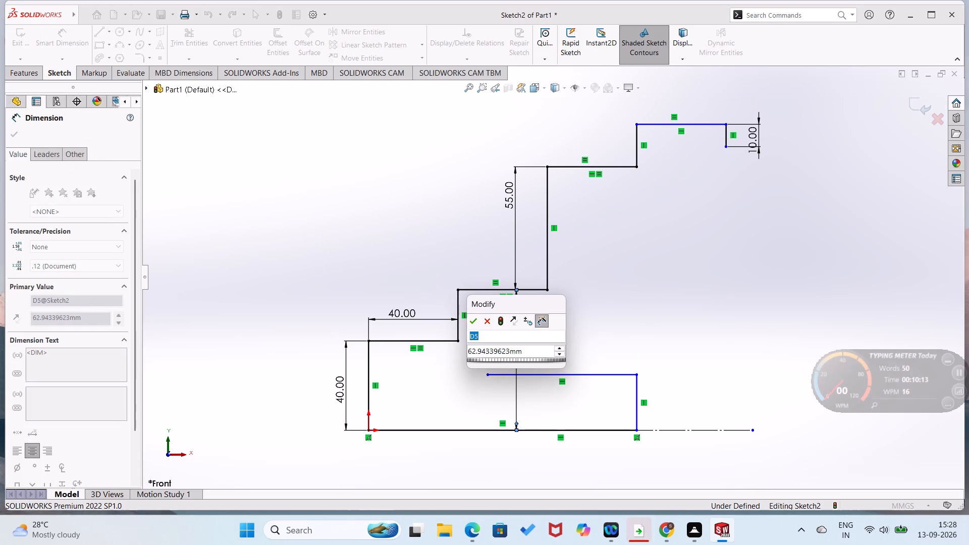
text(55)
key(BackSpace)
key(BackSpace)
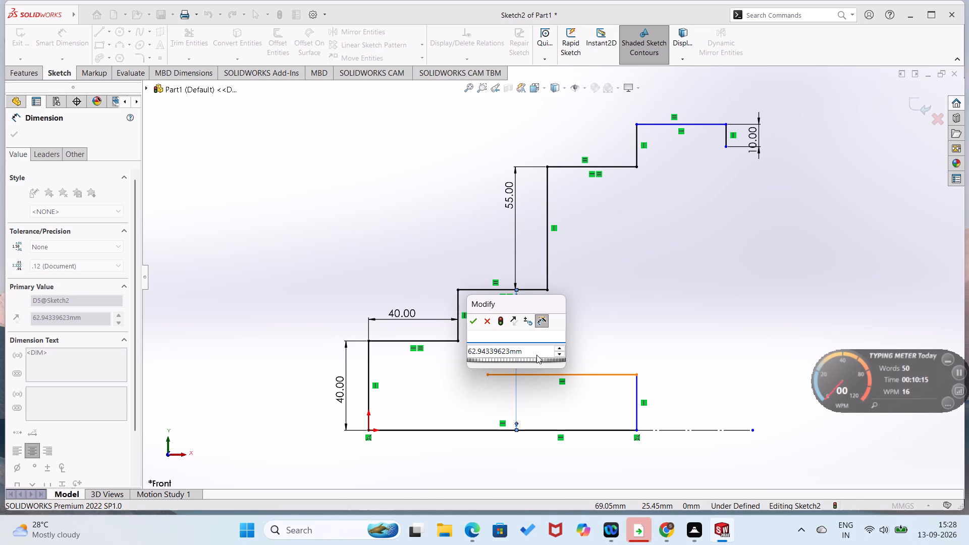
click(535, 350)
click(535, 350)
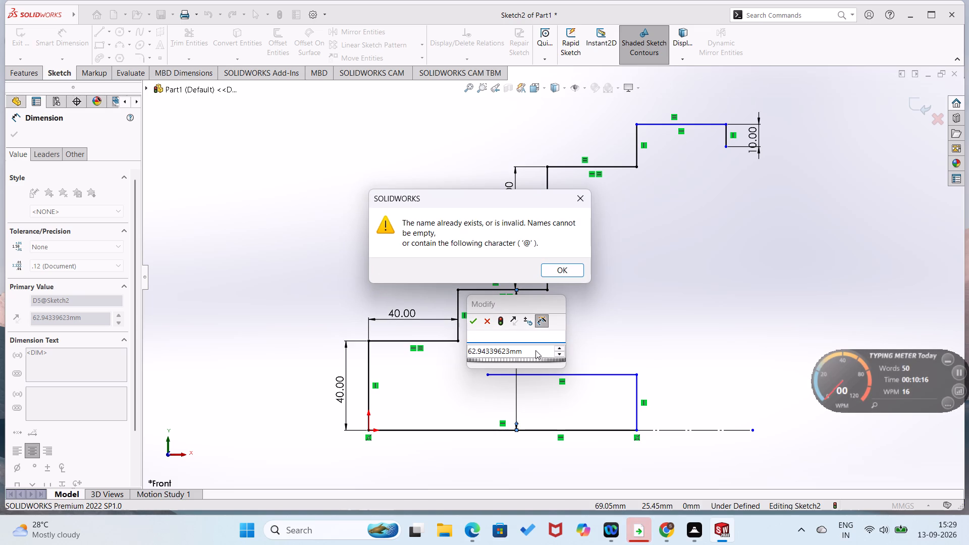
click(572, 195)
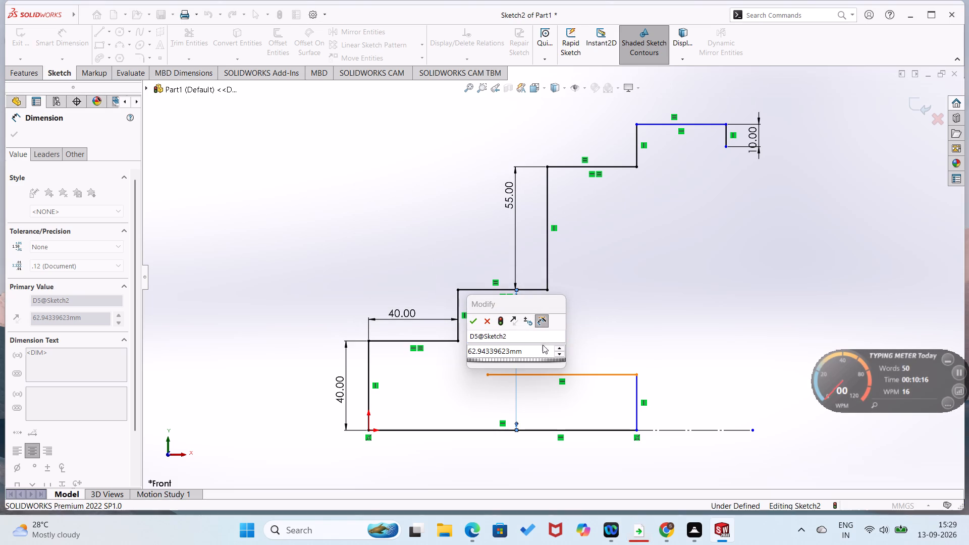
click(542, 349)
key(BackSpace)
key(BackSpace)
key(BackSpace)
key(BackSpace)
key(BackSpace)
key(BackSpace)
key(BackSpace)
key(BackSpace)
key(BackSpace)
key(BackSpace)
key(BackSpace)
key(BackSpace)
key(BackSpace)
key(BackSpace)
key(BackSpace)
key(BackSpace)
key(BackSpace)
key(BackSpace)
key(BackSpace)
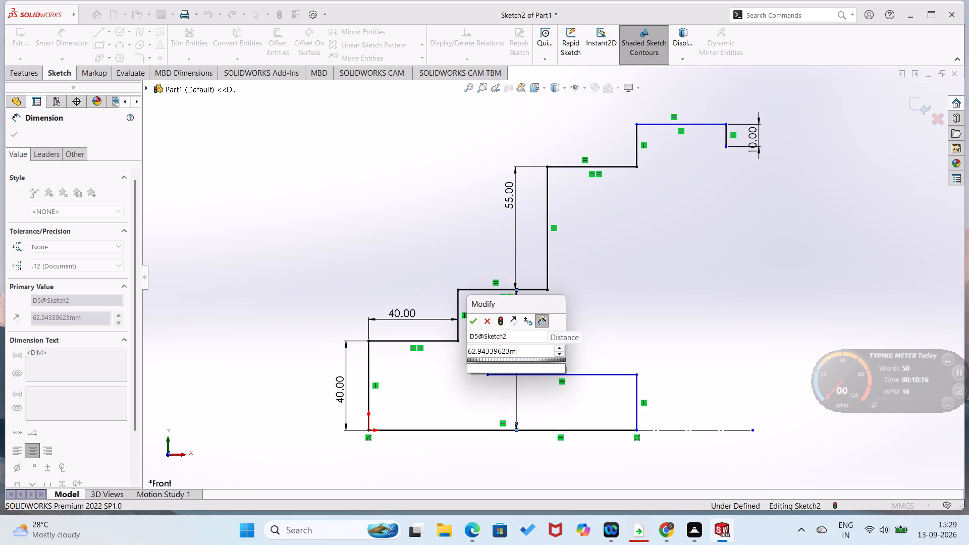
key(BackSpace)
text(55)
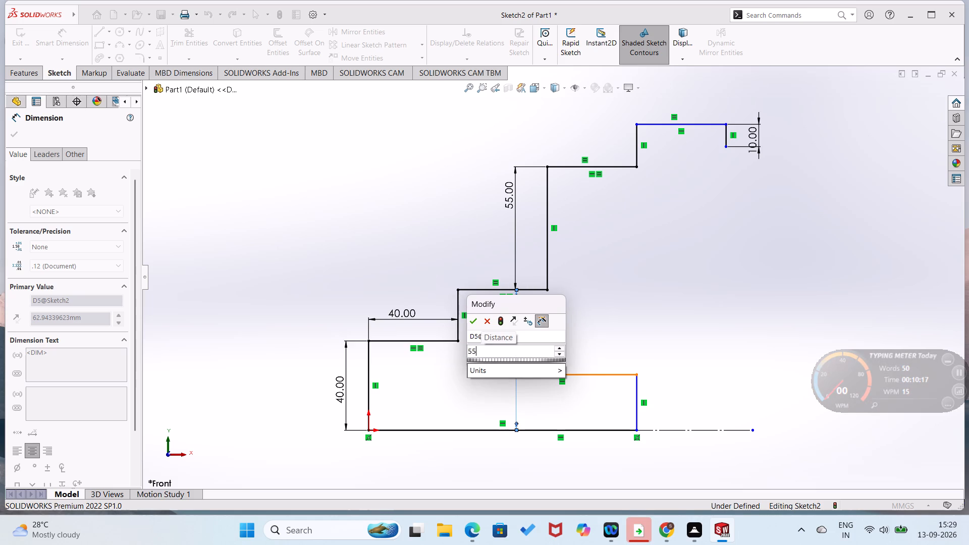
key(Return)
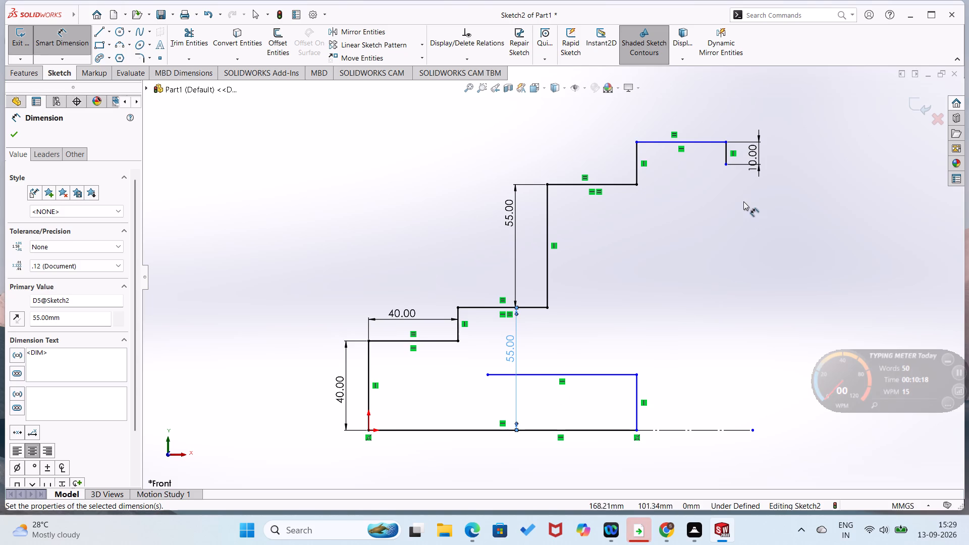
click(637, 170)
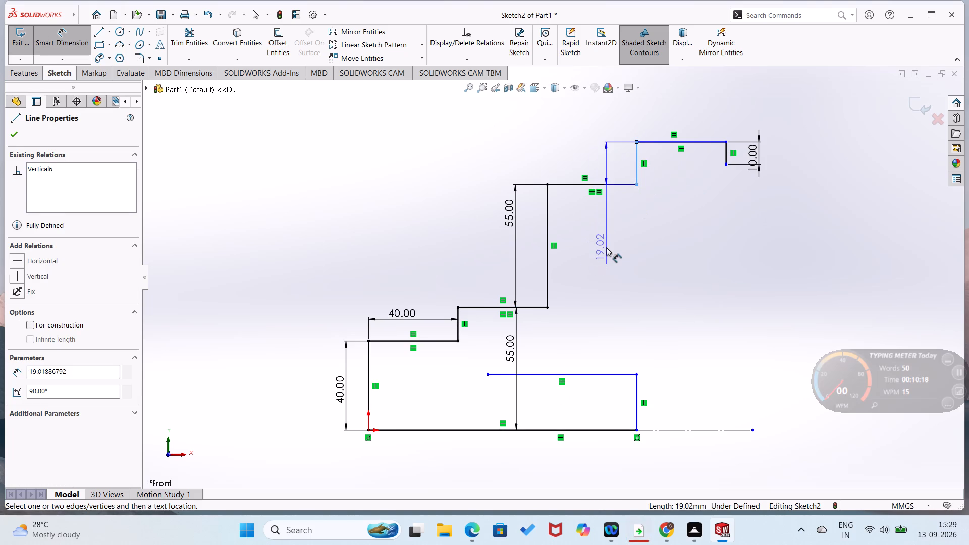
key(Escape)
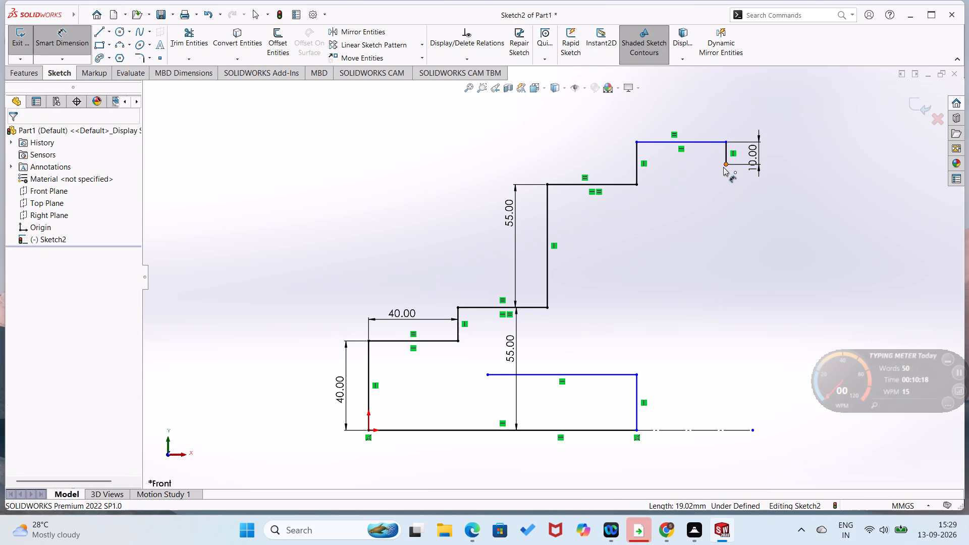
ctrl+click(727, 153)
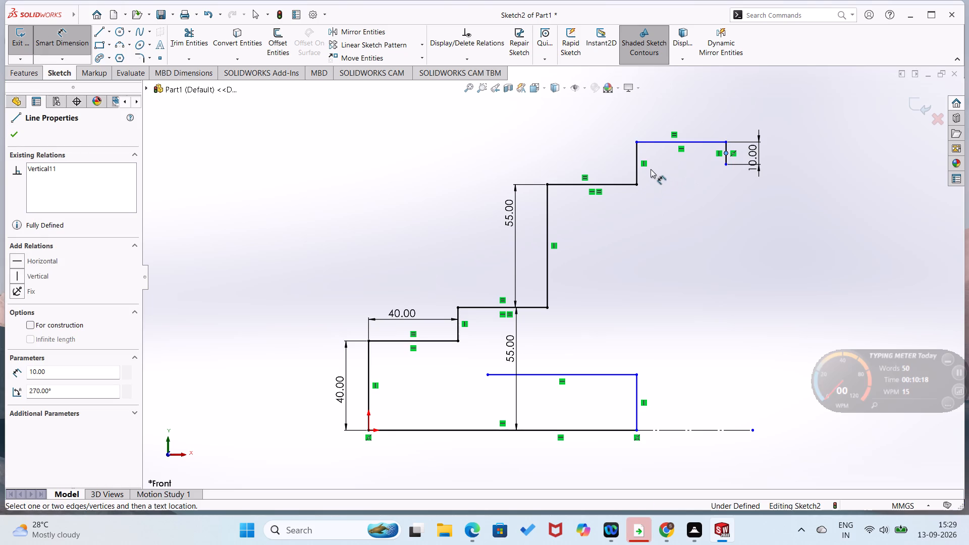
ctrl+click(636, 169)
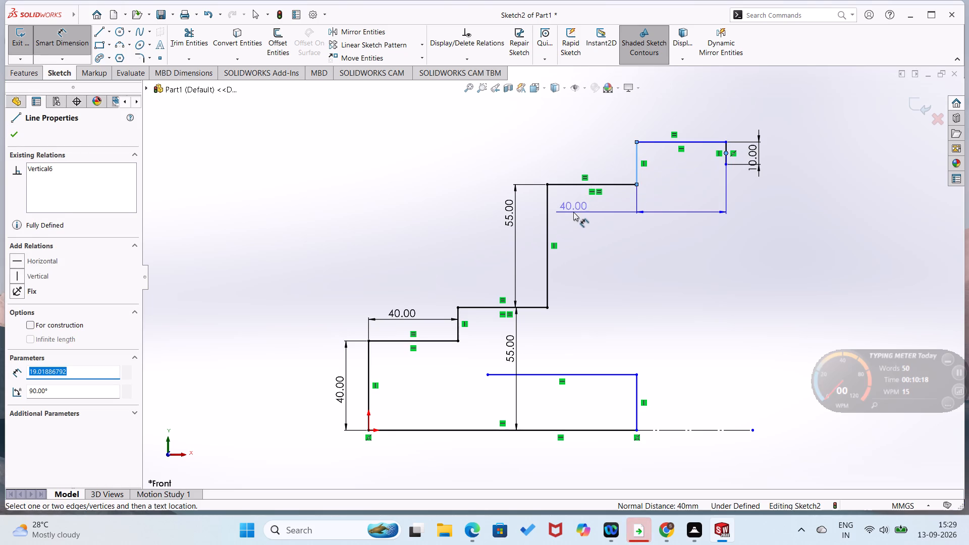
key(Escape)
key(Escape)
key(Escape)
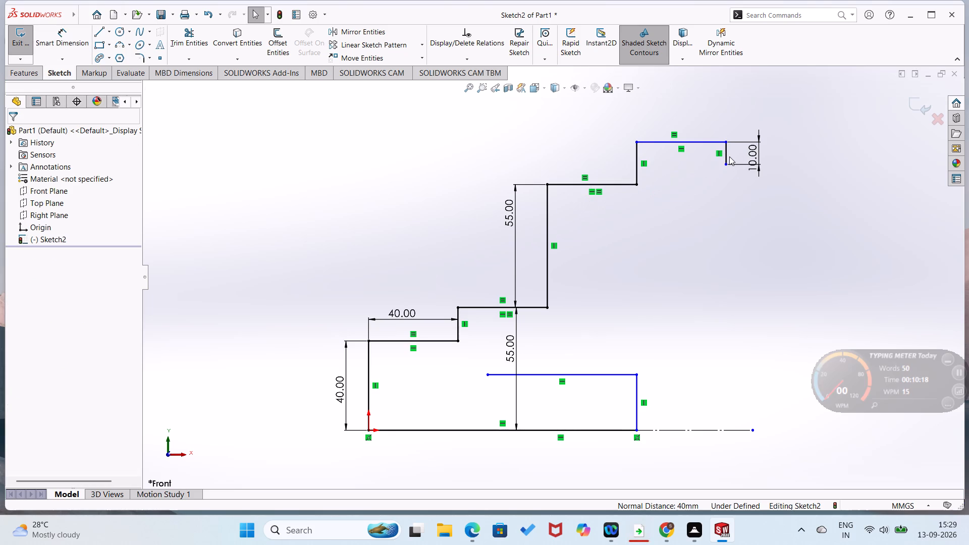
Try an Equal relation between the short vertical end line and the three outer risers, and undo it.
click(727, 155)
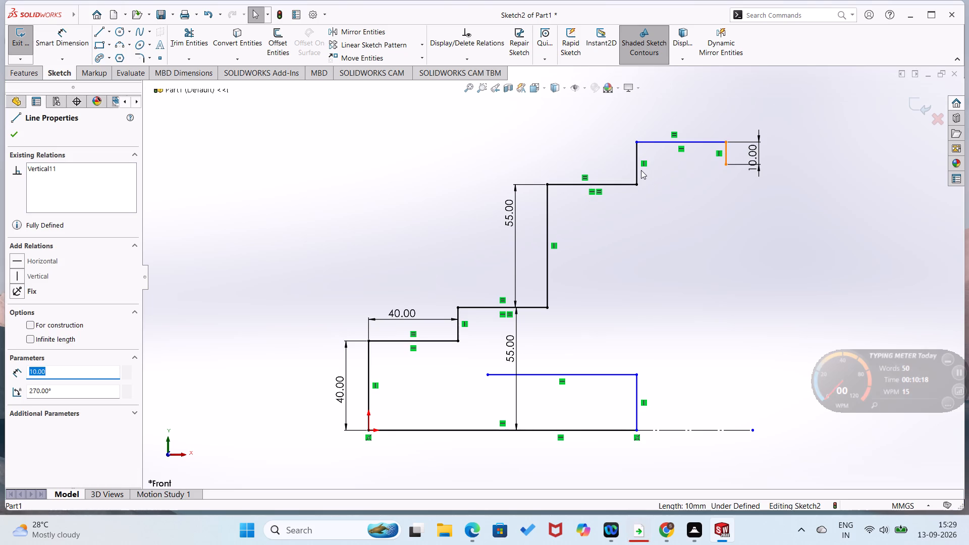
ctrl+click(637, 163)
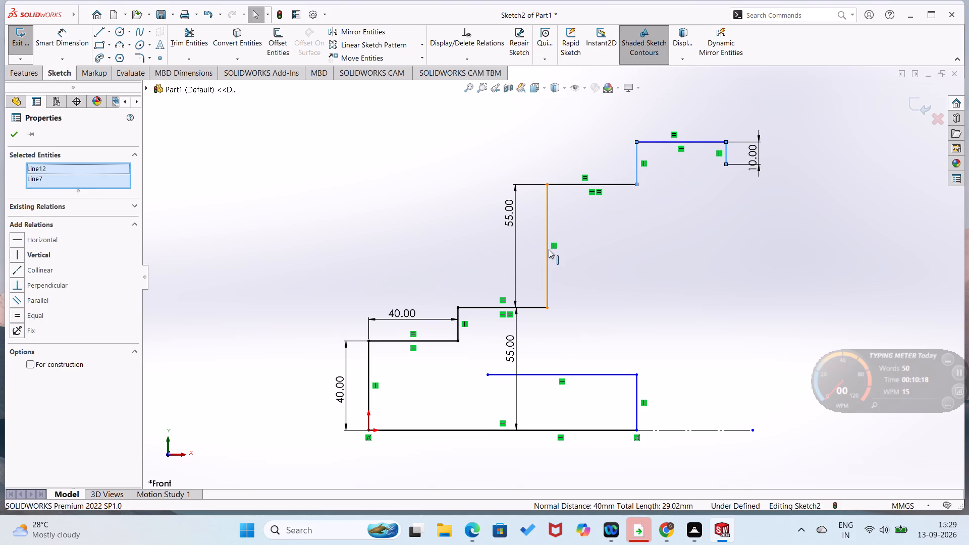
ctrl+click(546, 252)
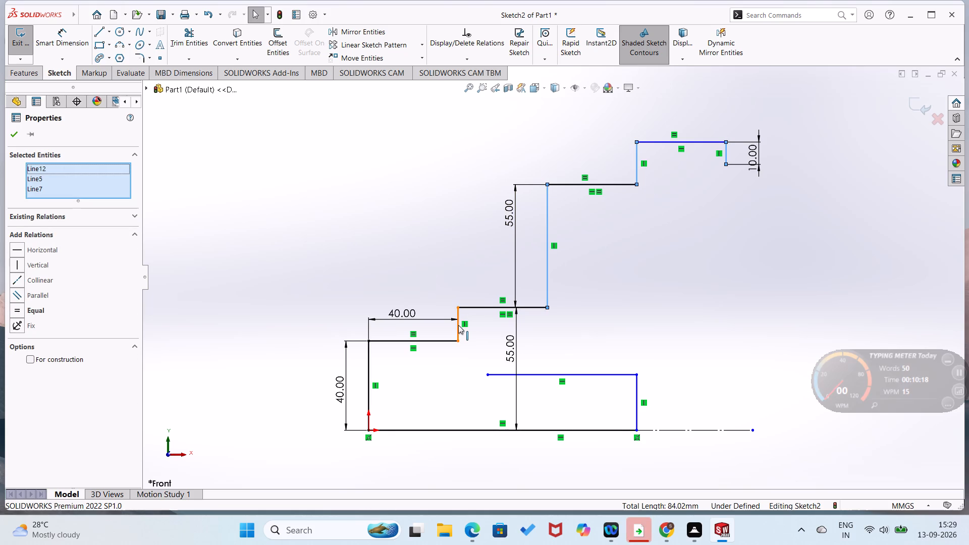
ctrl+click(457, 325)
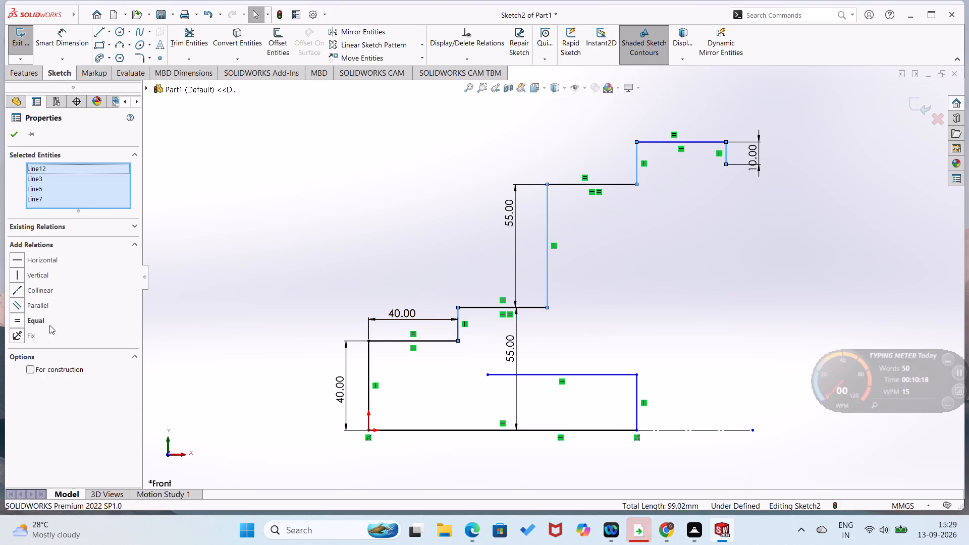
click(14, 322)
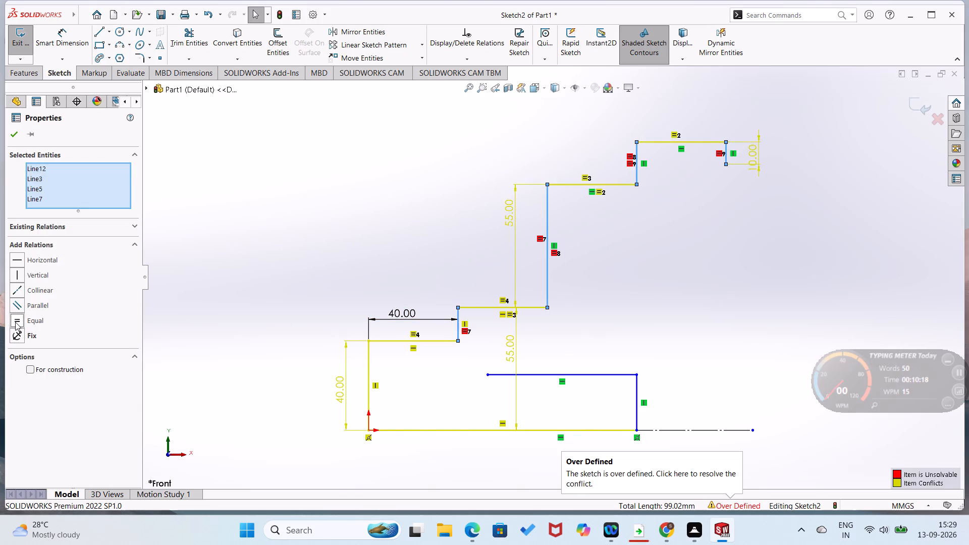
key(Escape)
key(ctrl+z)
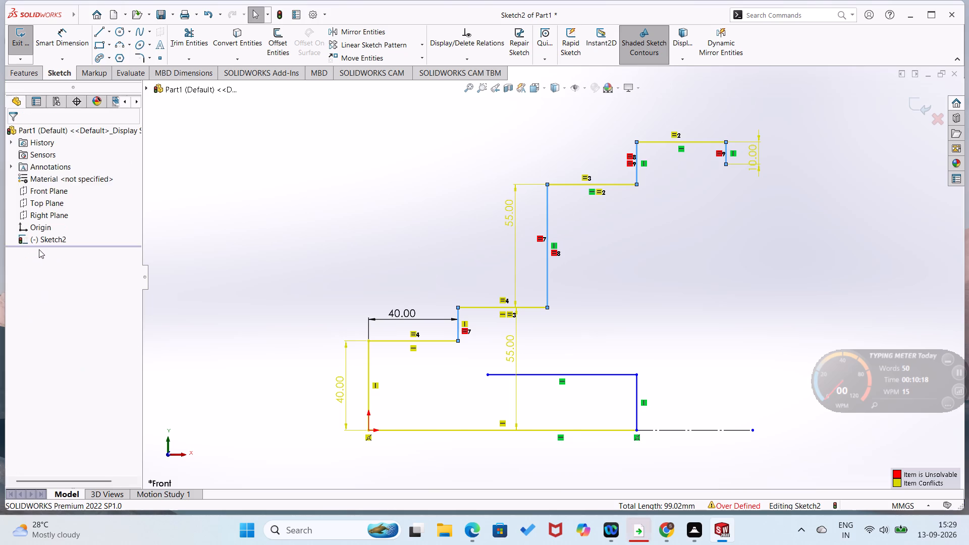
Delete the 55 mm dimension on the outer riser between the second and third treads.
click(507, 226)
key(Delete)
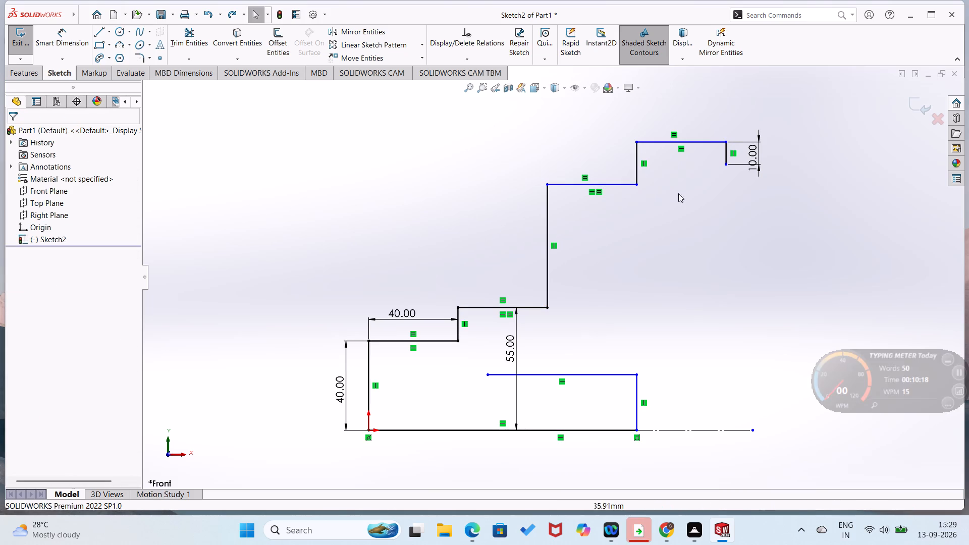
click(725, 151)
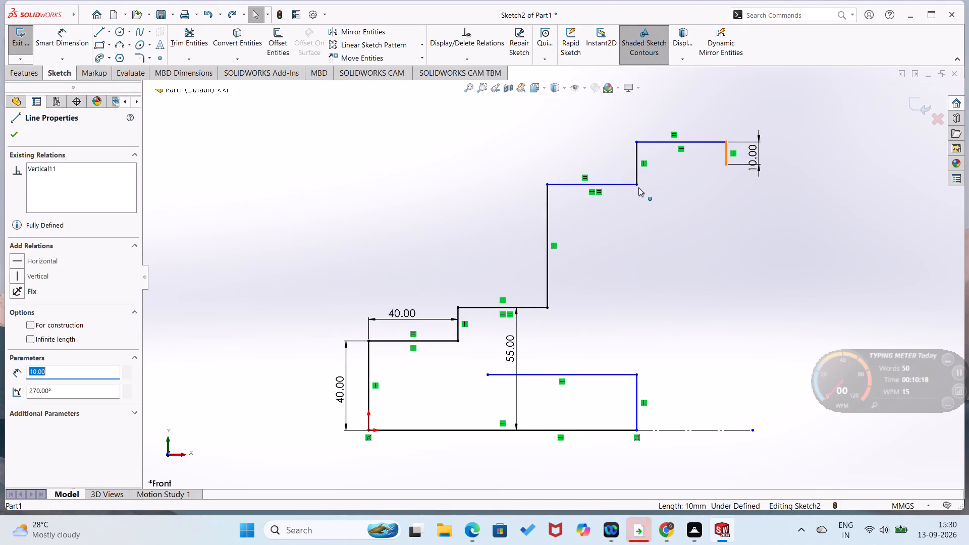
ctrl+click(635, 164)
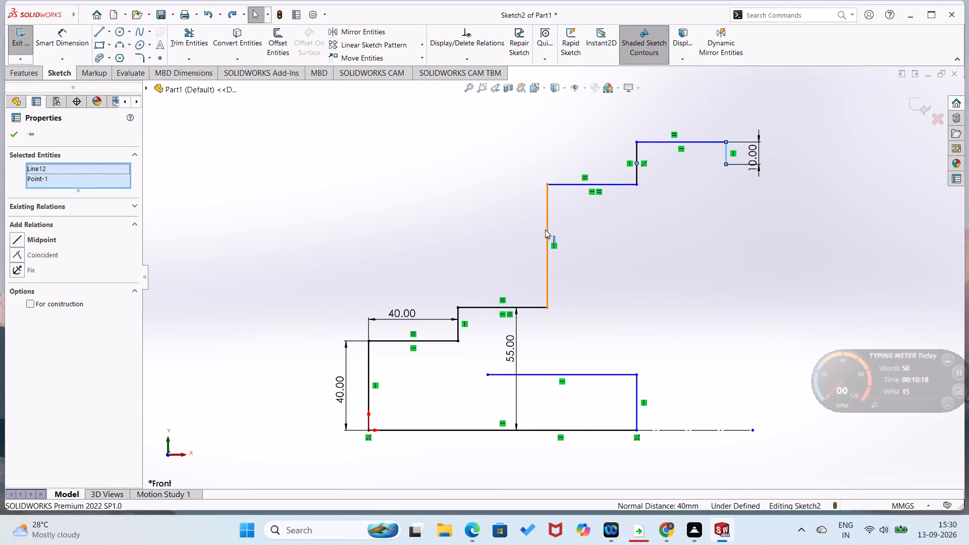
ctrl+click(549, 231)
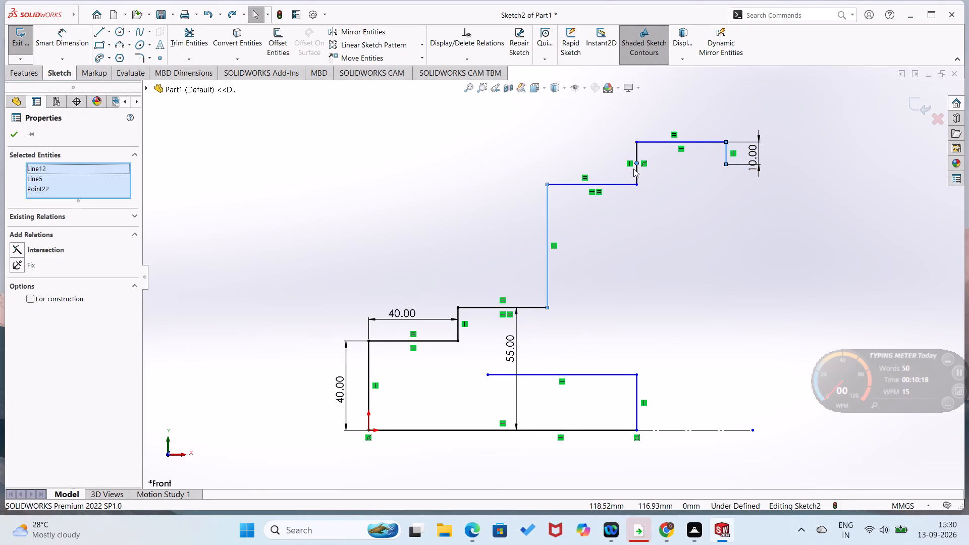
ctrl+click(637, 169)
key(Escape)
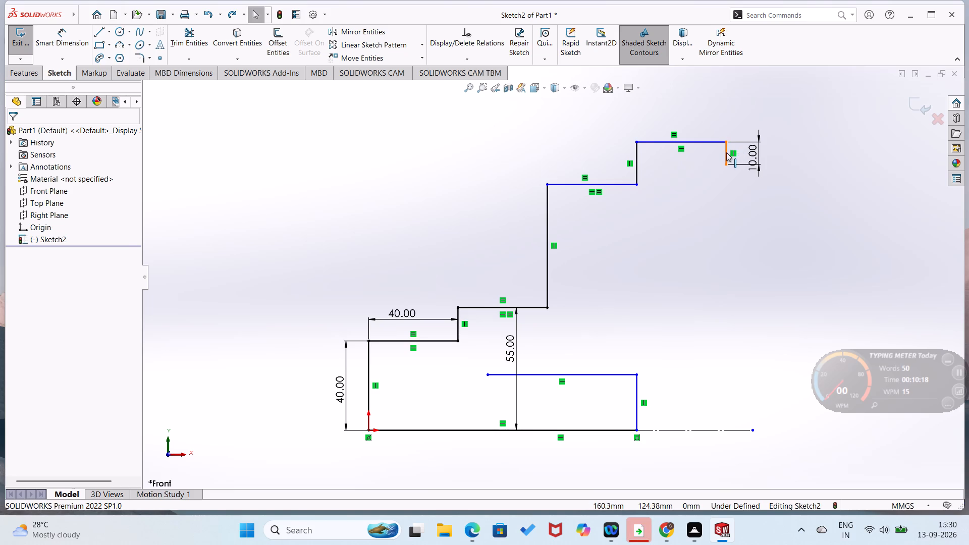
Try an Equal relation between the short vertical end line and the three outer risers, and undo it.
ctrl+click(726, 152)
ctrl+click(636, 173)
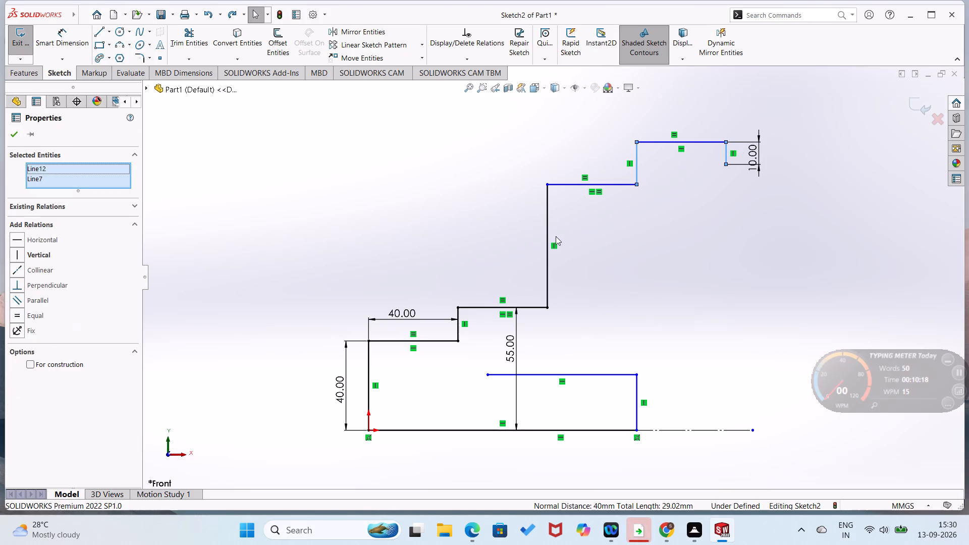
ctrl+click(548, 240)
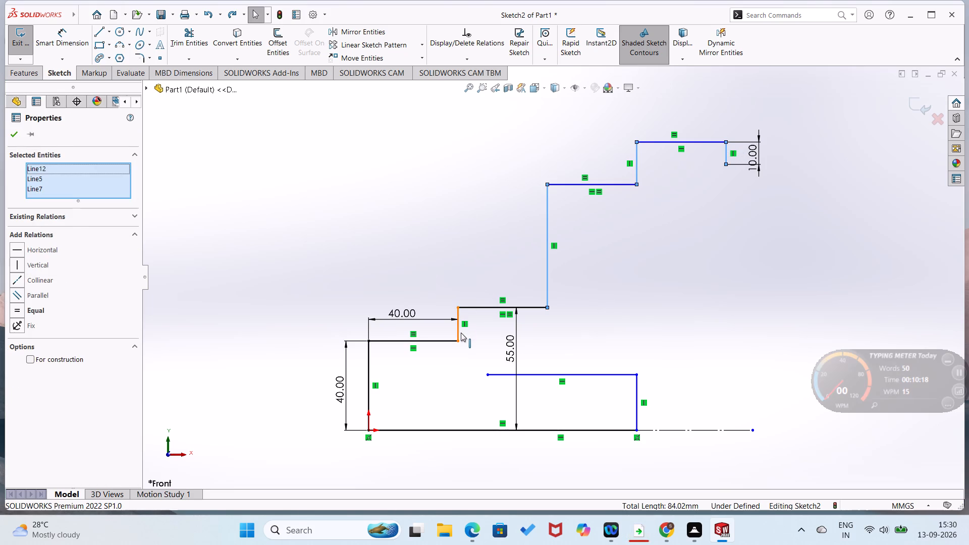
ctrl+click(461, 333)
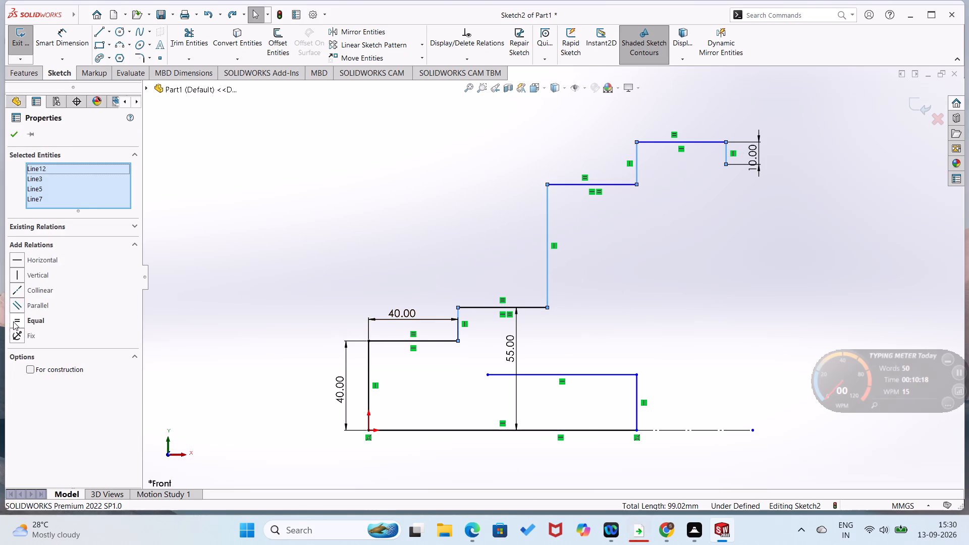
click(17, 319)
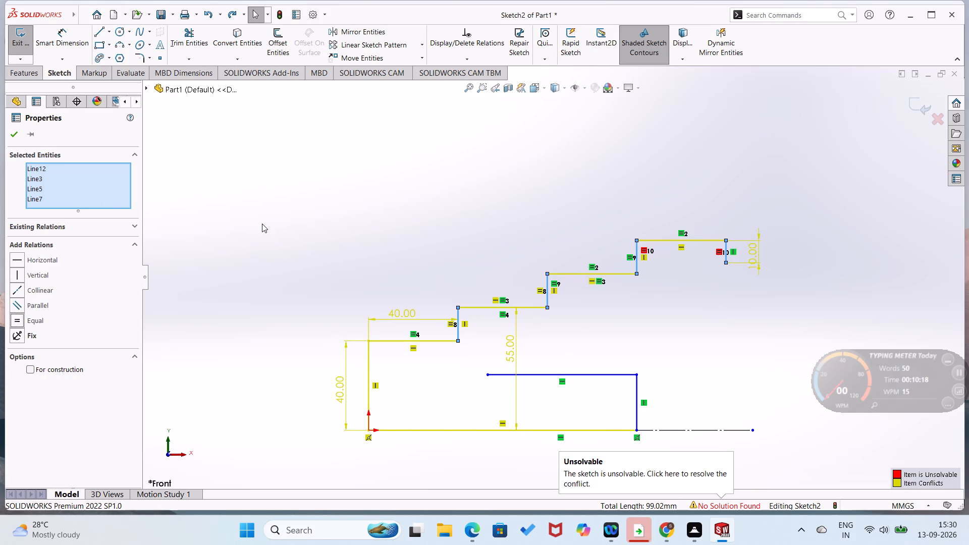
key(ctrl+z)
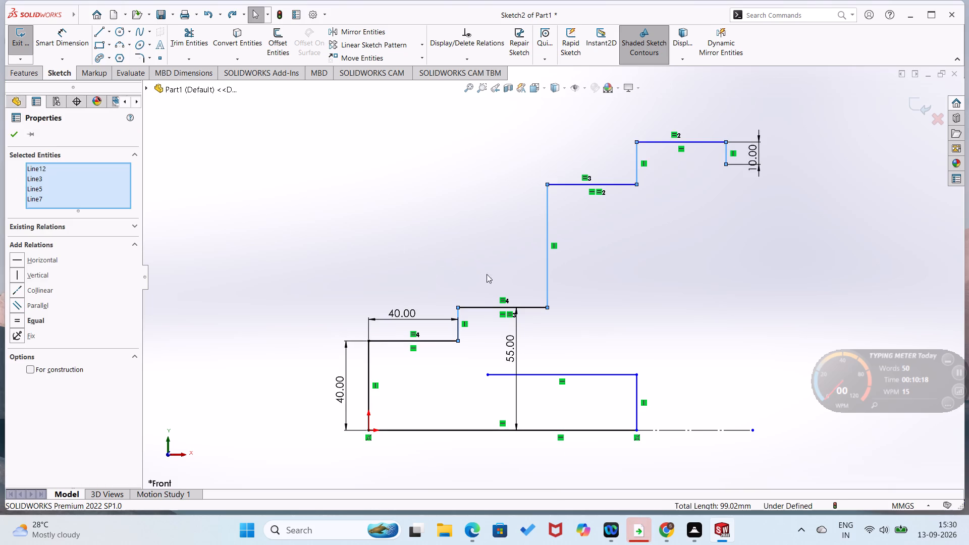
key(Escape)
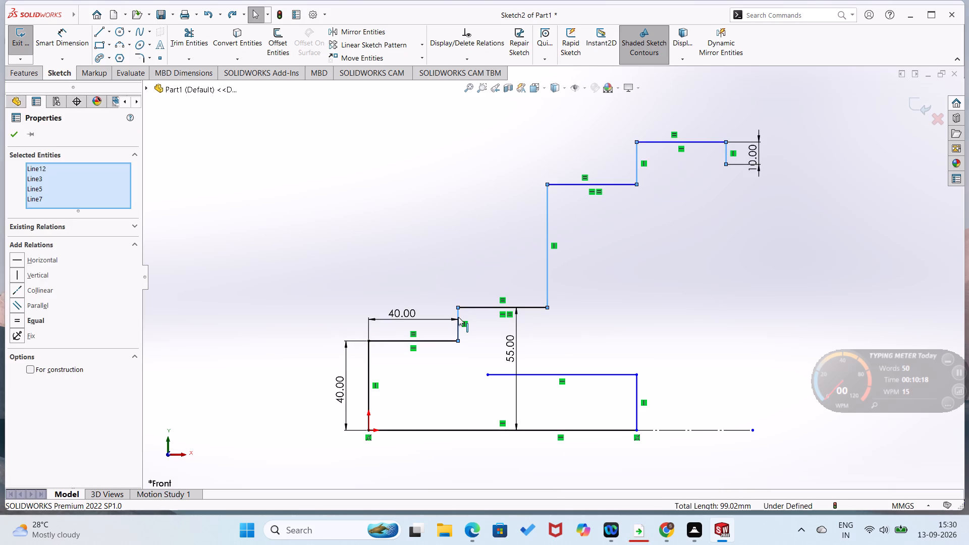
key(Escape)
Dimension the vertical distance from the base line to the third outer tread and set it to 70 mm.
click(456, 322)
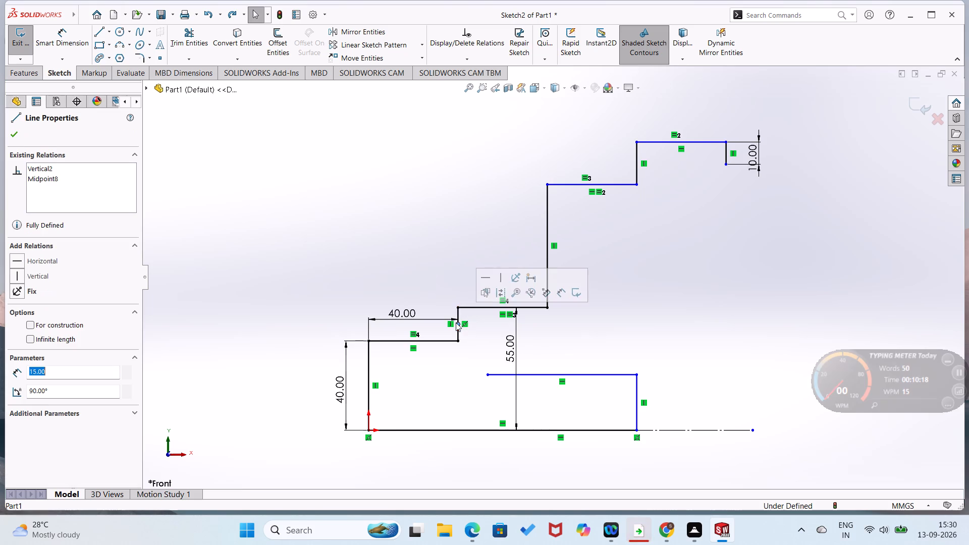
key(Escape)
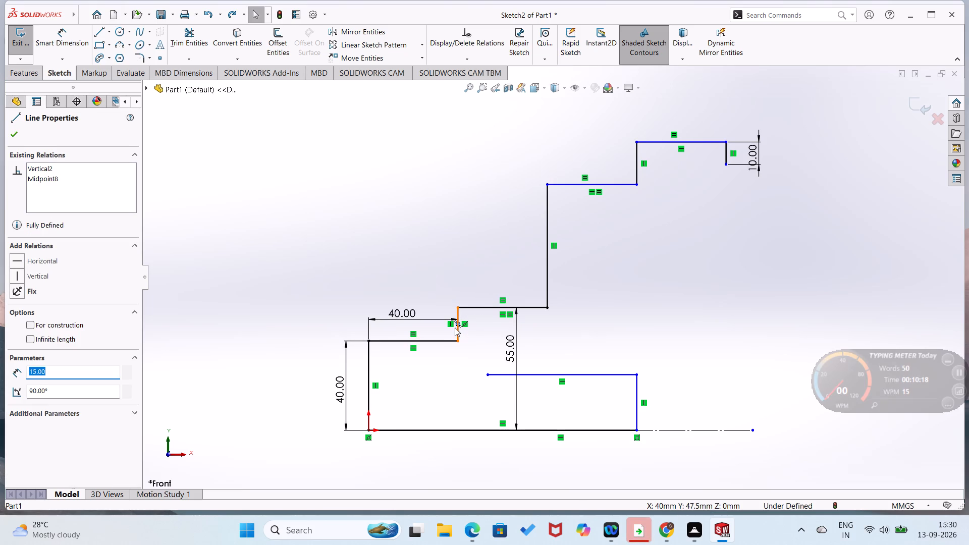
right_drag(453, 270, 517, 170)
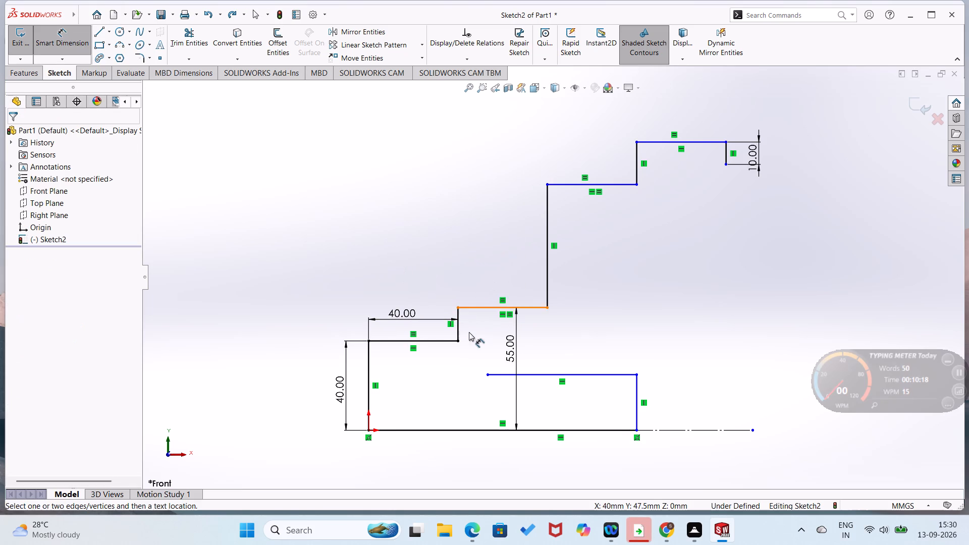
click(455, 332)
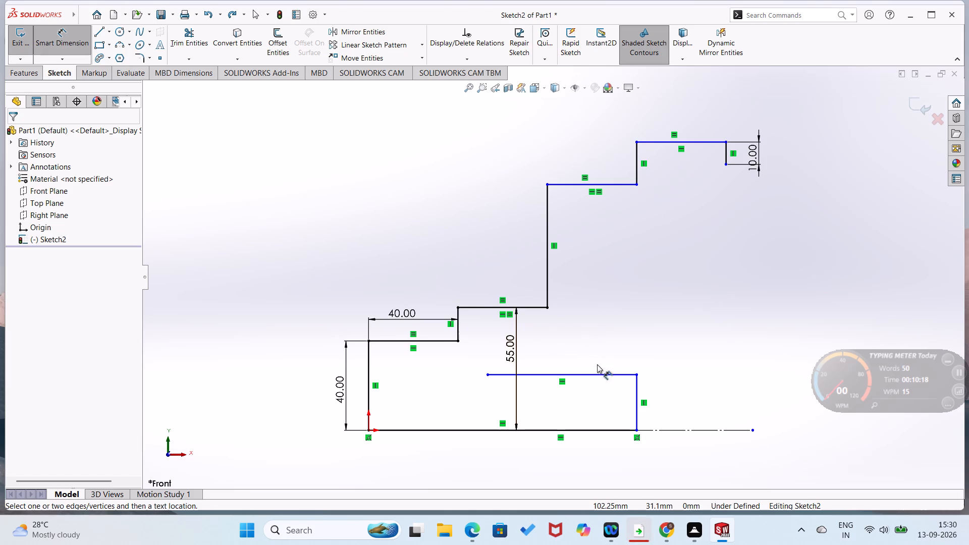
click(599, 430)
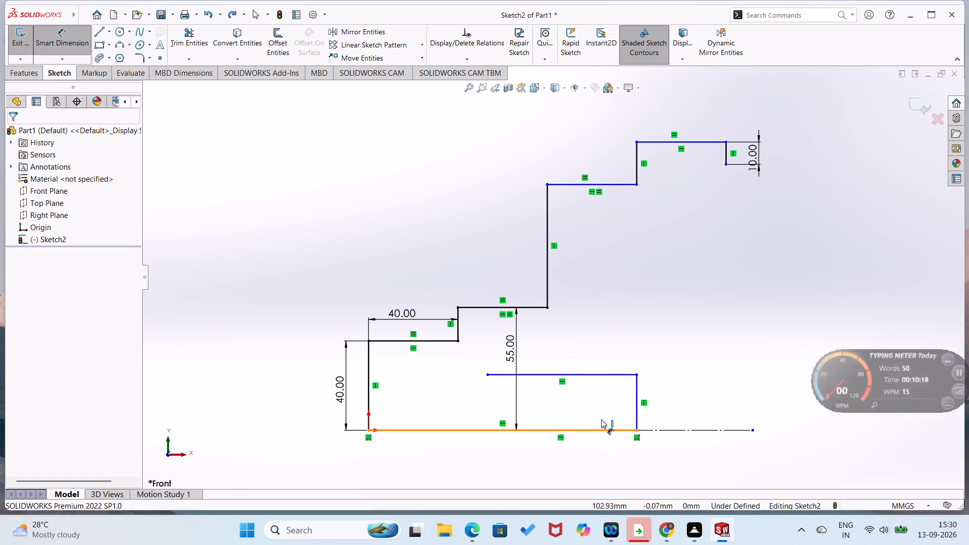
click(606, 185)
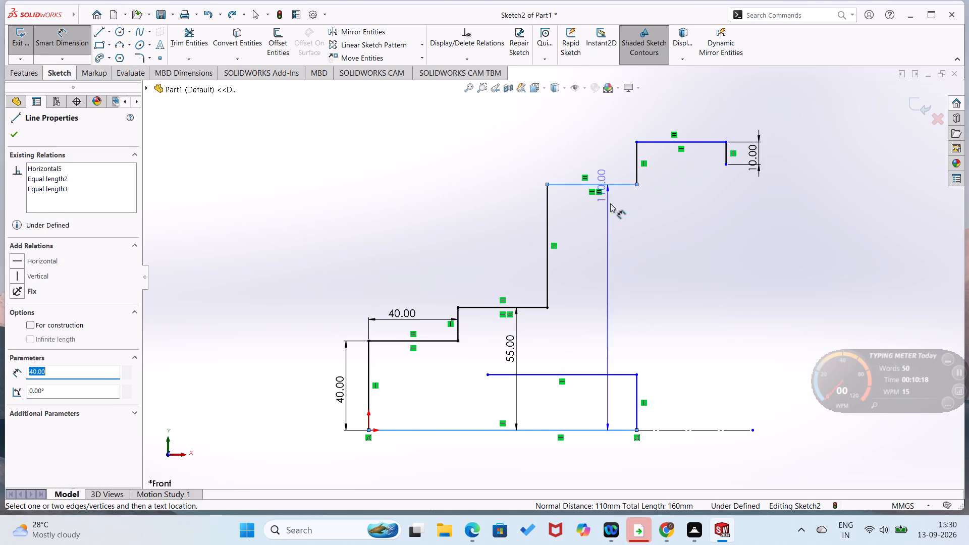
click(614, 248)
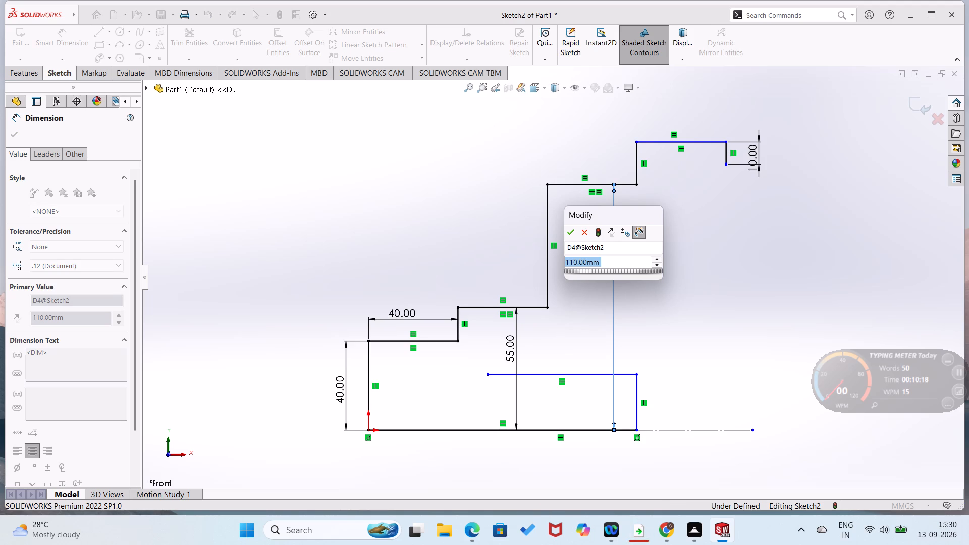
text(70)
key(Return)
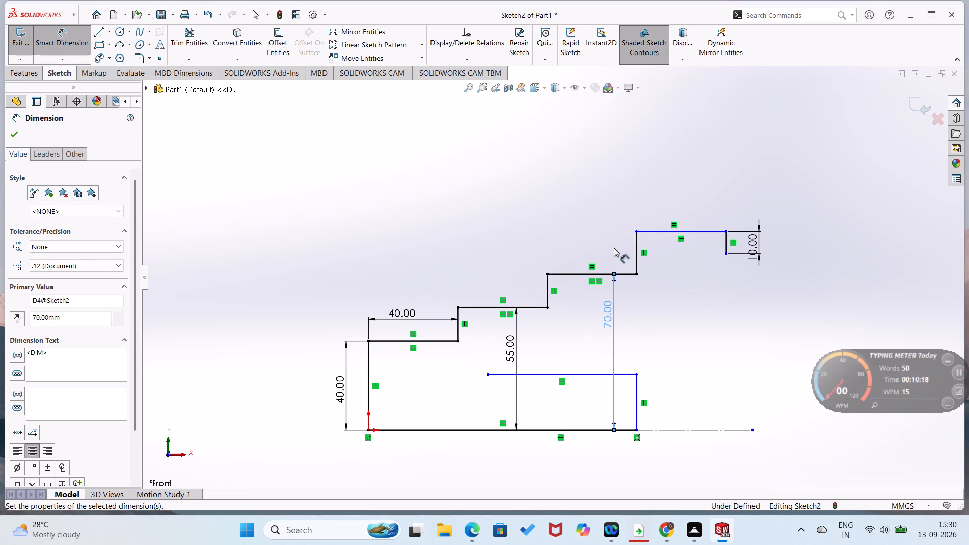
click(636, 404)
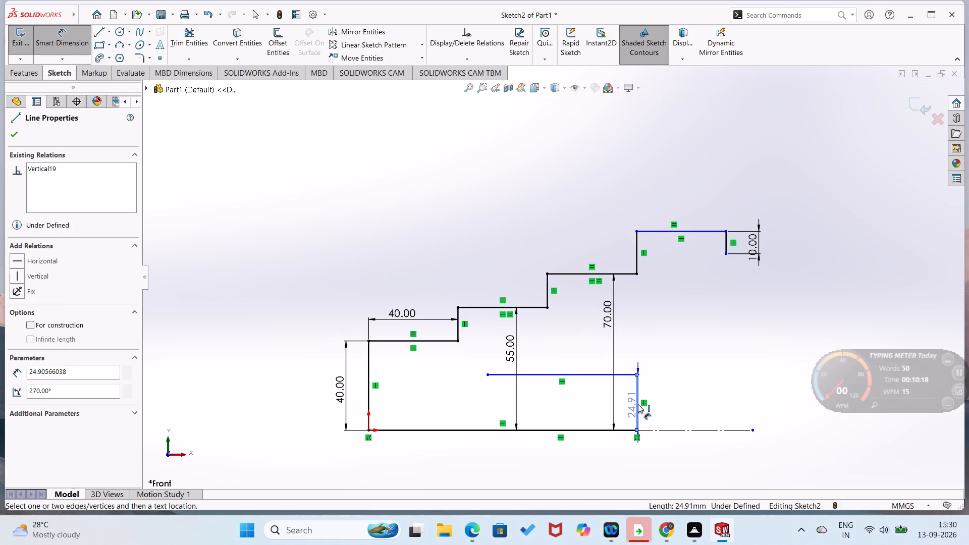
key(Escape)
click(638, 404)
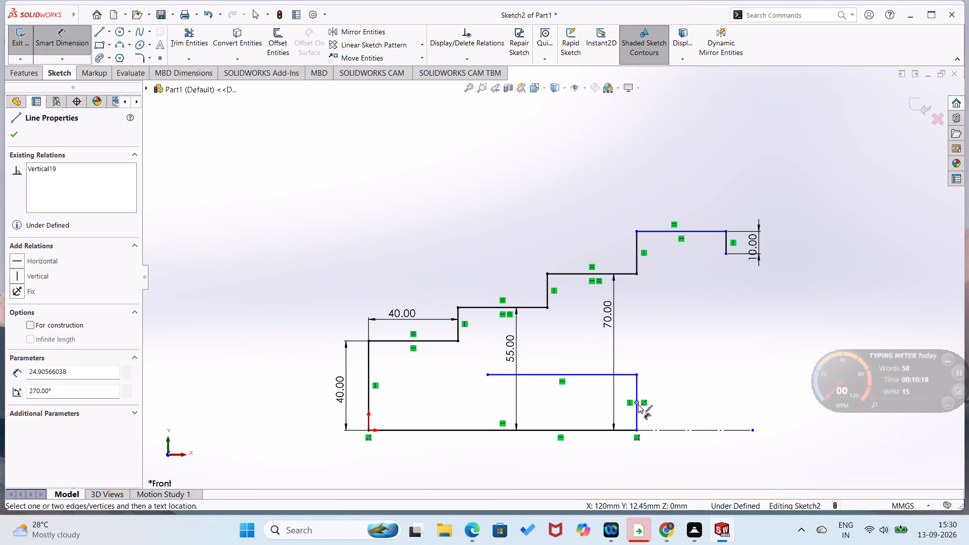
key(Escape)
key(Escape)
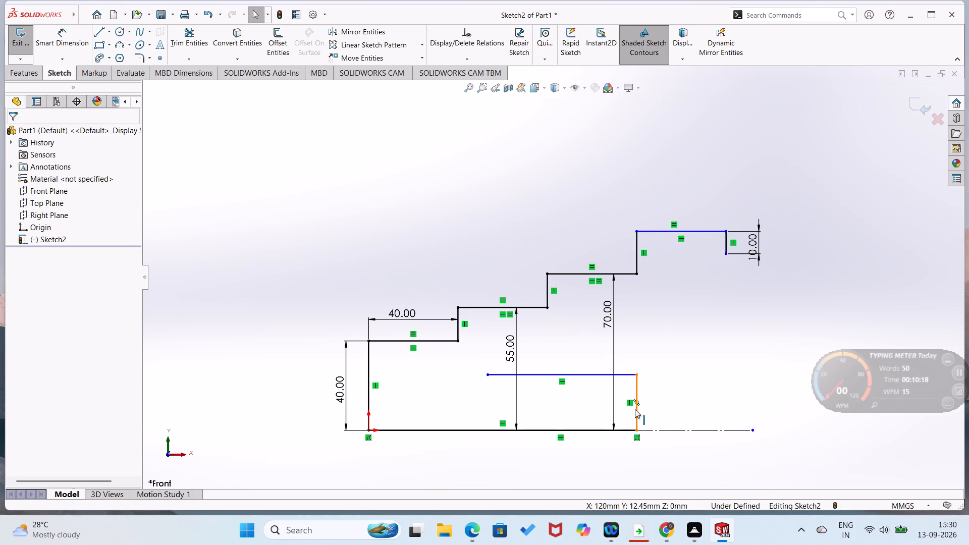
Delete the remaining inner vertical and horizontal lines and the solid base line lying on the construction line.
click(635, 409)
key(Delete)
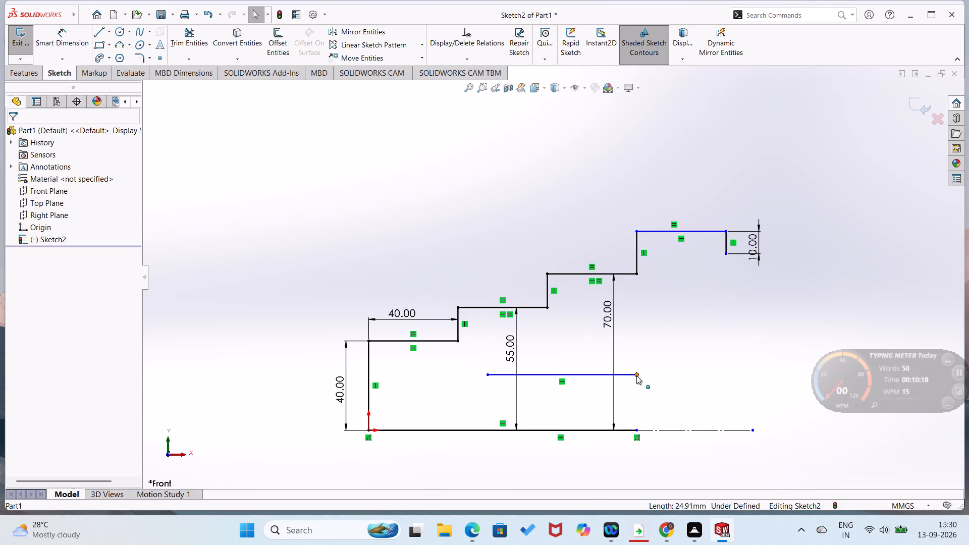
click(631, 373)
key(Delete)
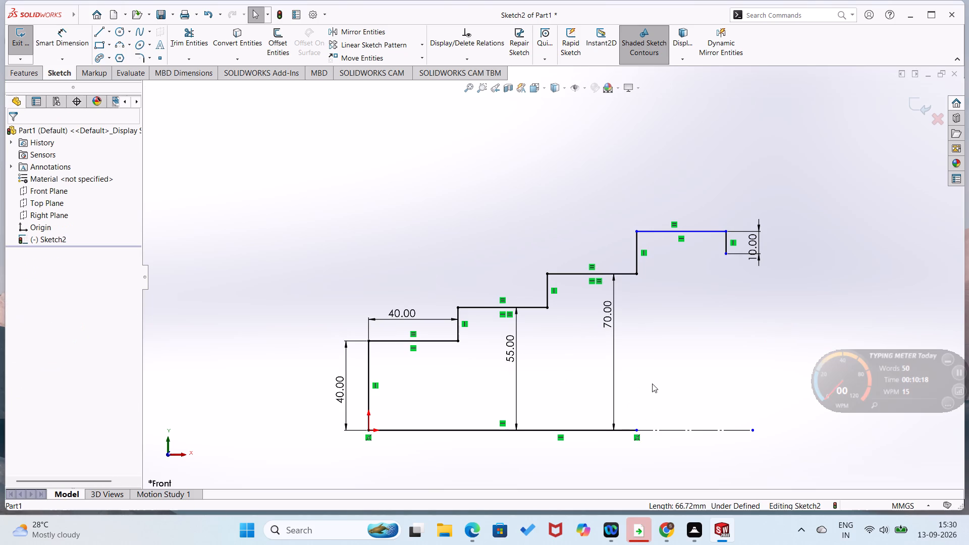
click(599, 430)
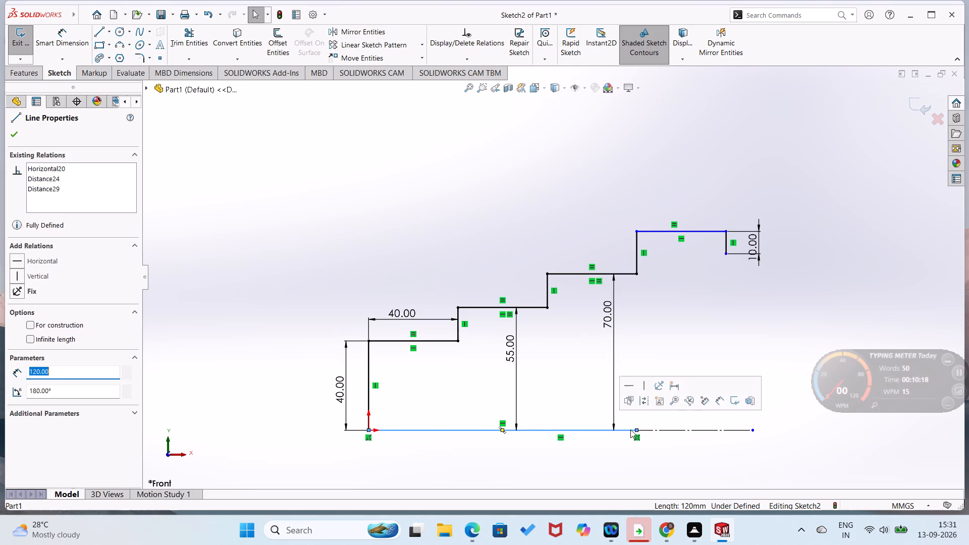
key(Delete)
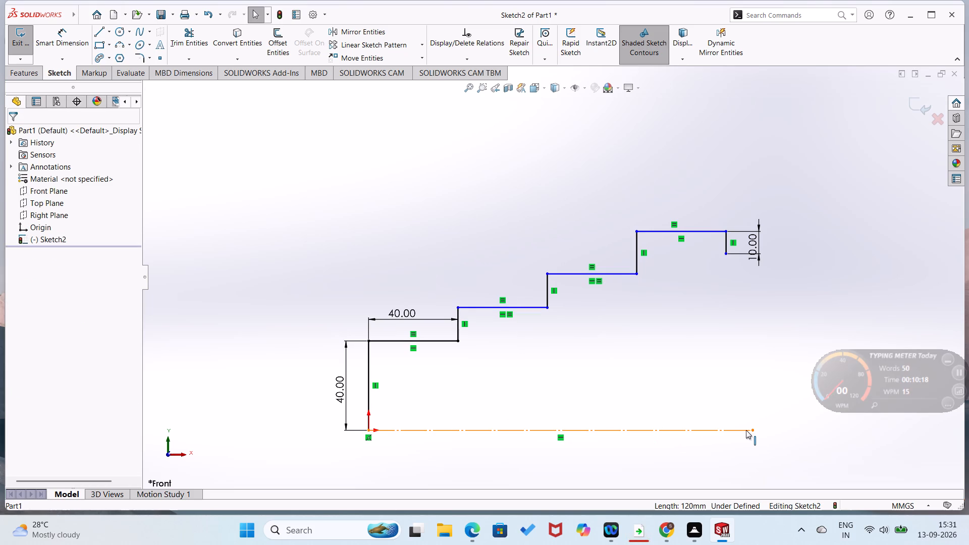
Extend the free end of the horizontal construction line well beyond the outer end of the stepped profile.
drag(752, 430, 921, 430)
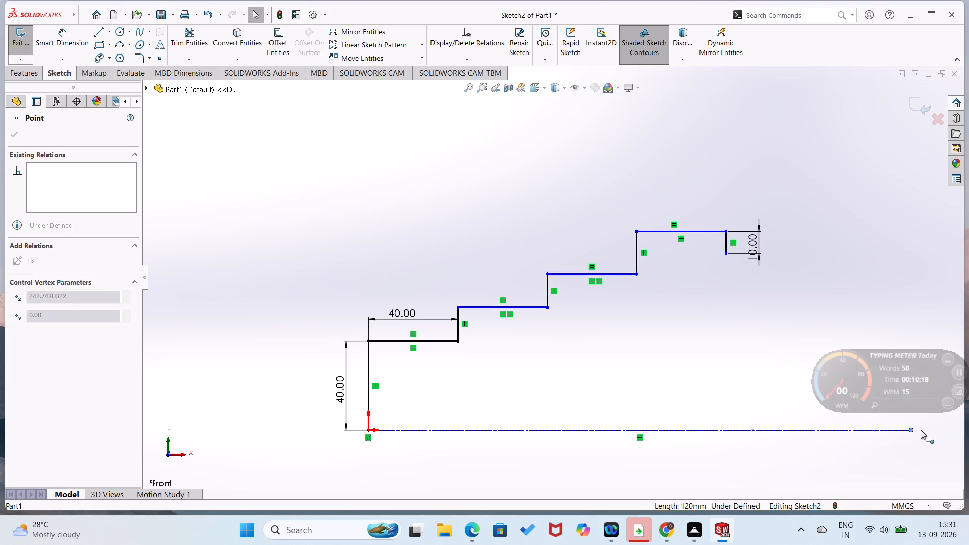
drag(921, 430, 954, 425)
click(880, 464)
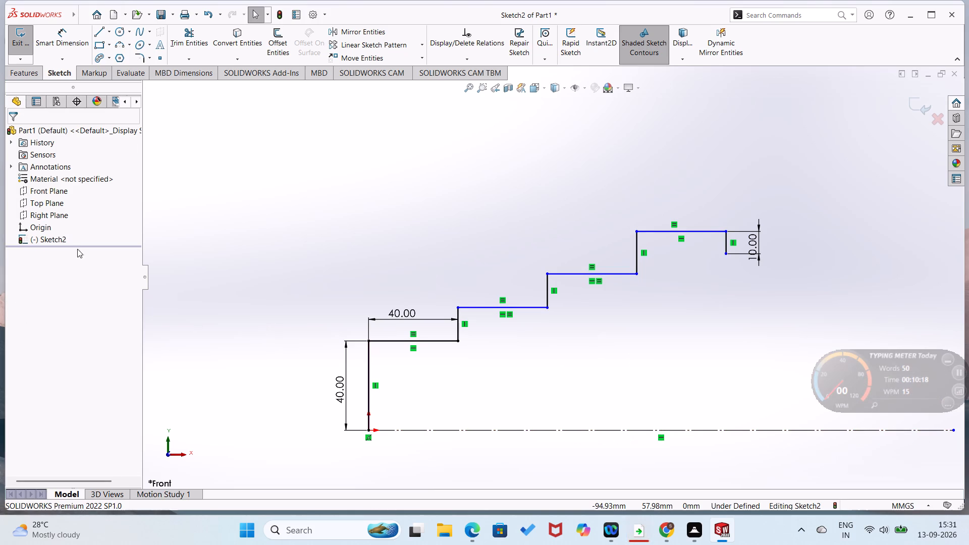
Draw a 160 mm horizontal line from the origin along the construction line, ending below the short vertical end line.
click(97, 33)
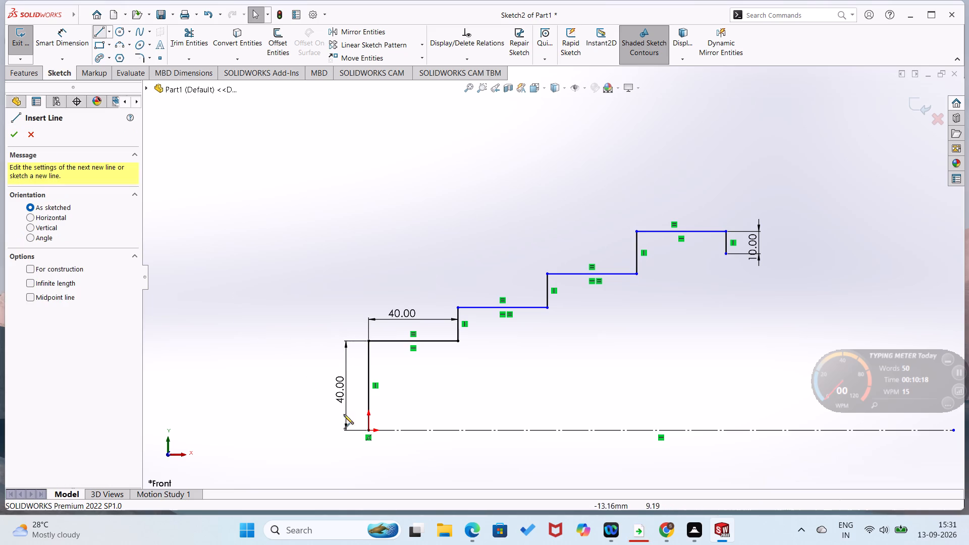
click(368, 428)
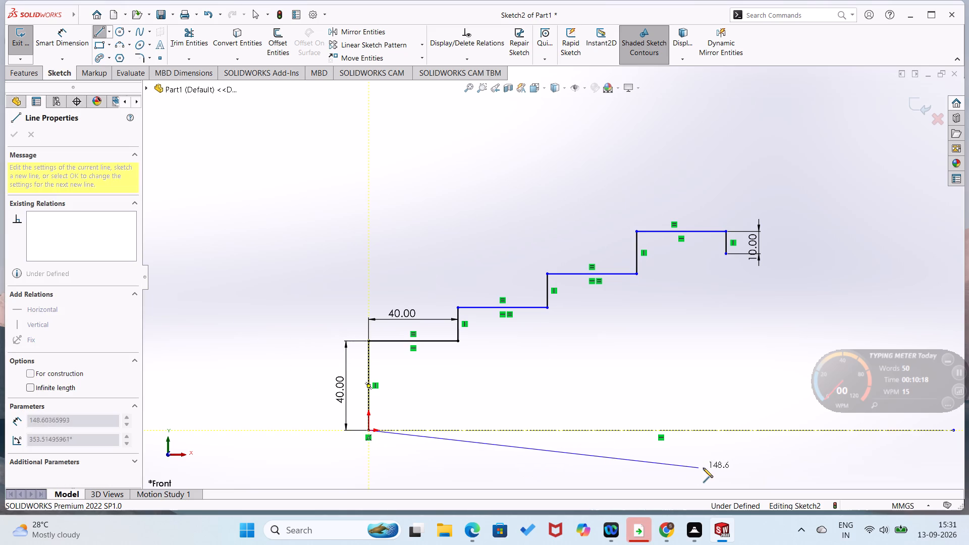
click(727, 430)
right_click(726, 444)
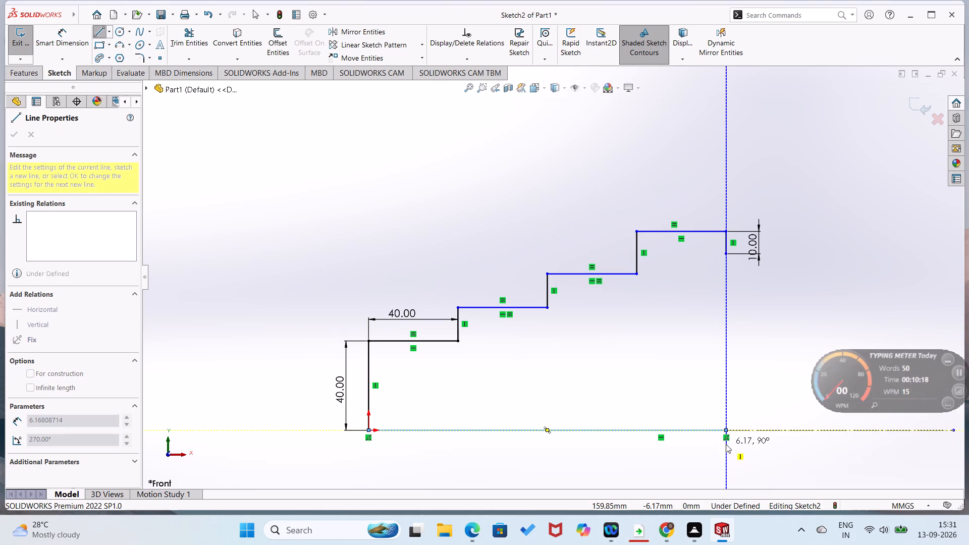
click(748, 424)
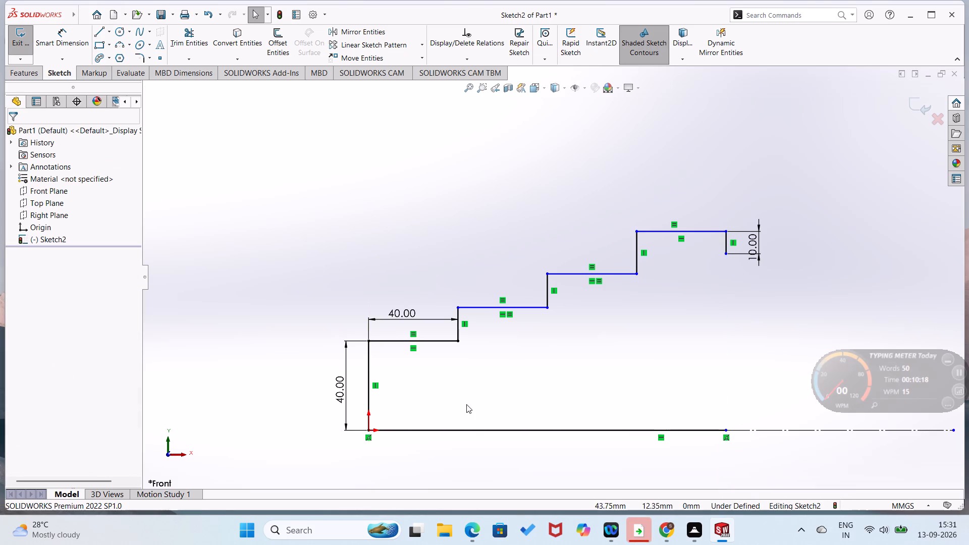
Dimension the vertical distance from the new base line to the second outer tread at 55 mm.
right_drag(489, 411, 514, 330)
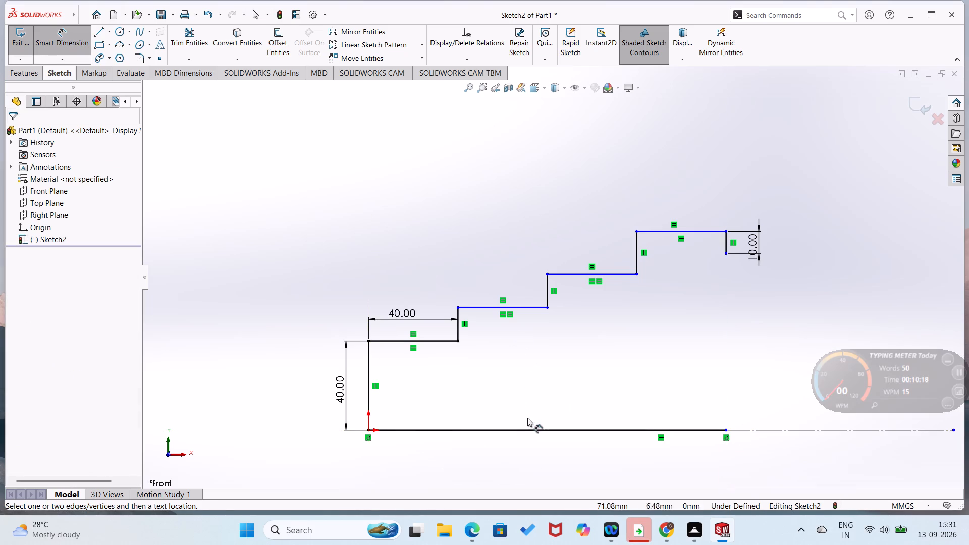
click(530, 428)
click(535, 306)
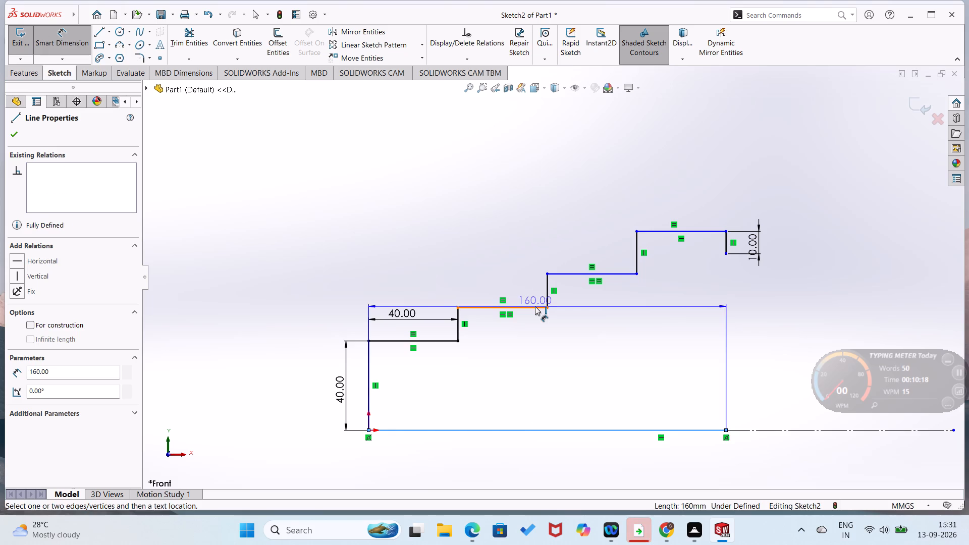
click(529, 340)
click(585, 428)
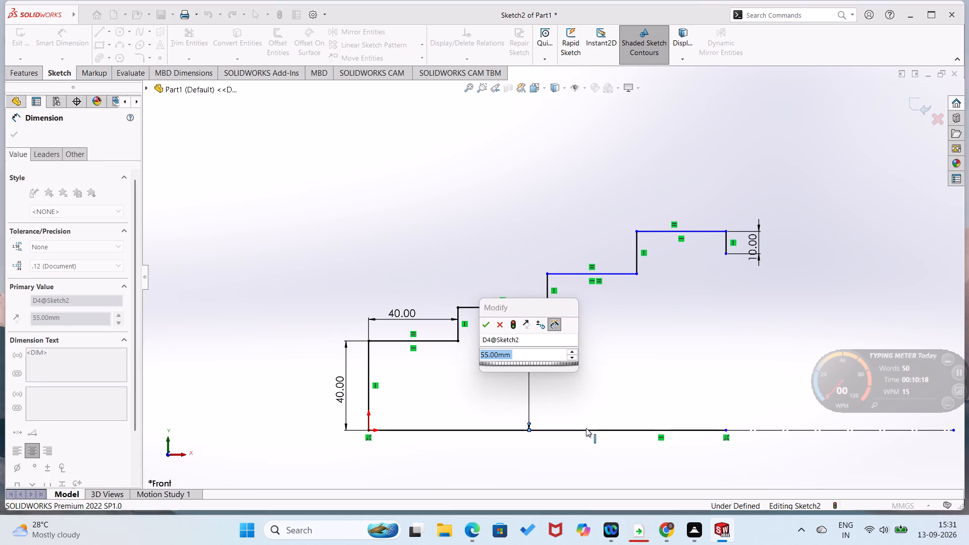
click(489, 325)
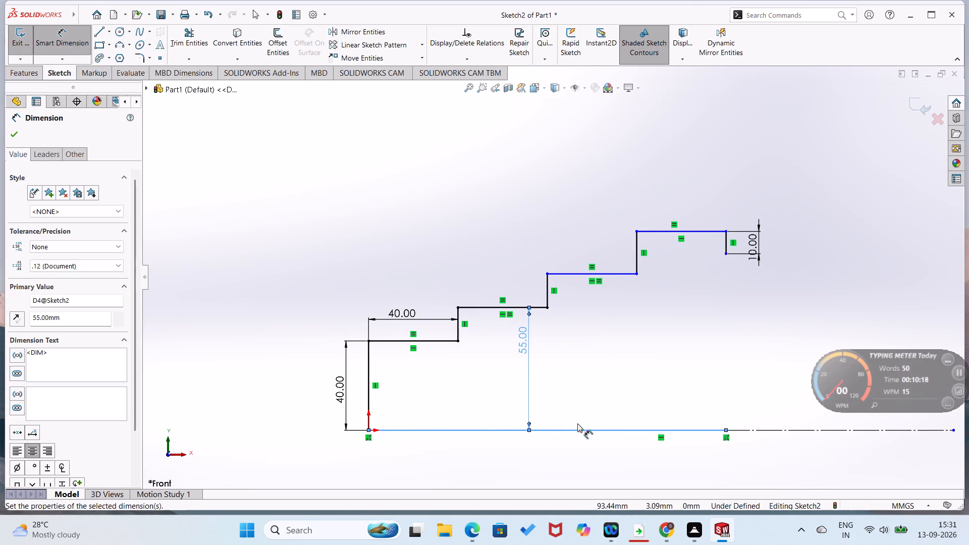
Dimension the vertical distance from the base line to the third outer tread at 70 mm.
click(599, 403)
drag(595, 428, 599, 423)
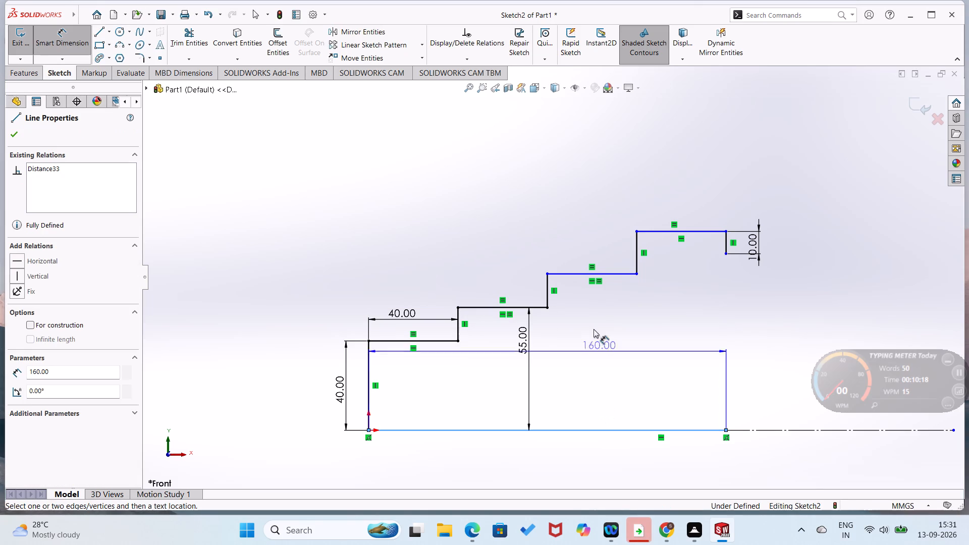
click(621, 274)
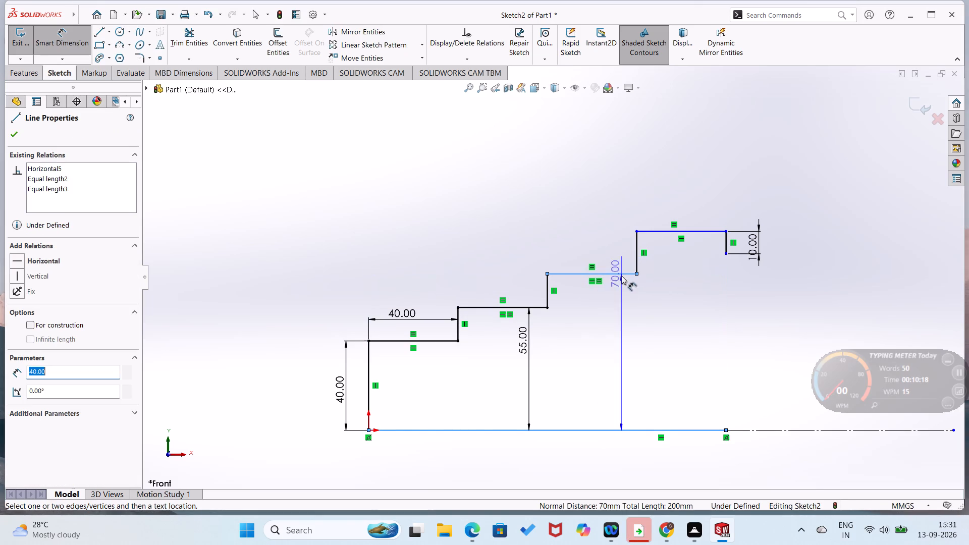
click(623, 324)
click(655, 401)
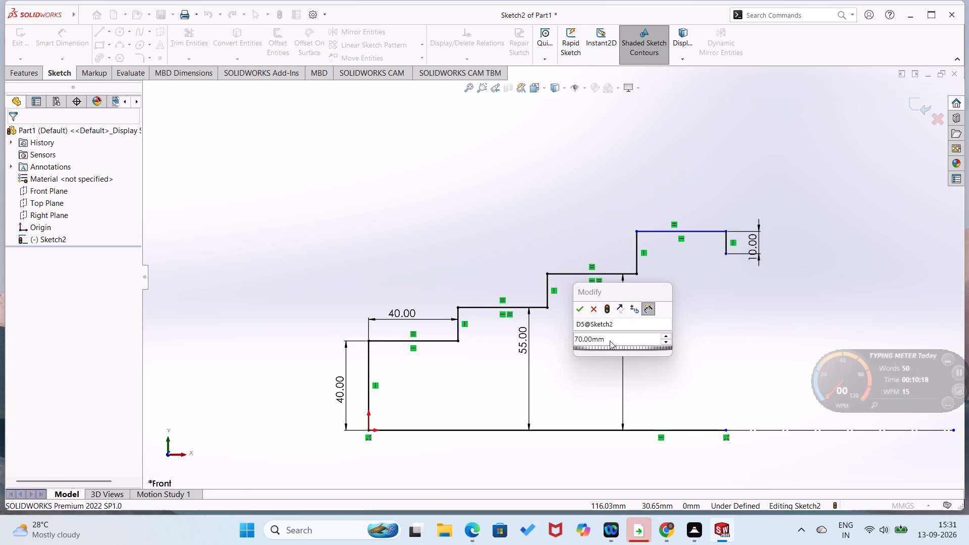
click(580, 309)
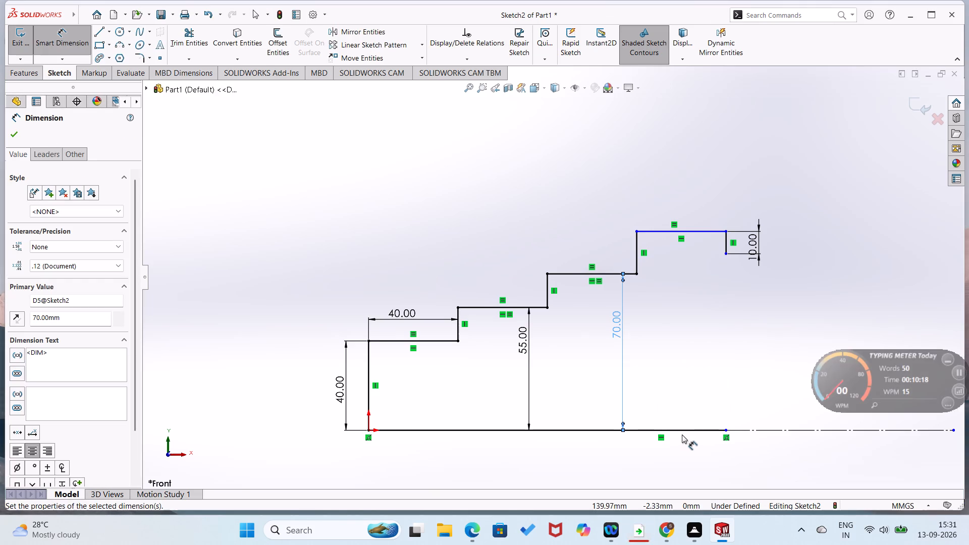
Dimension the vertical distance from the base line to the topmost outer tread at 85 mm.
click(685, 426)
click(685, 428)
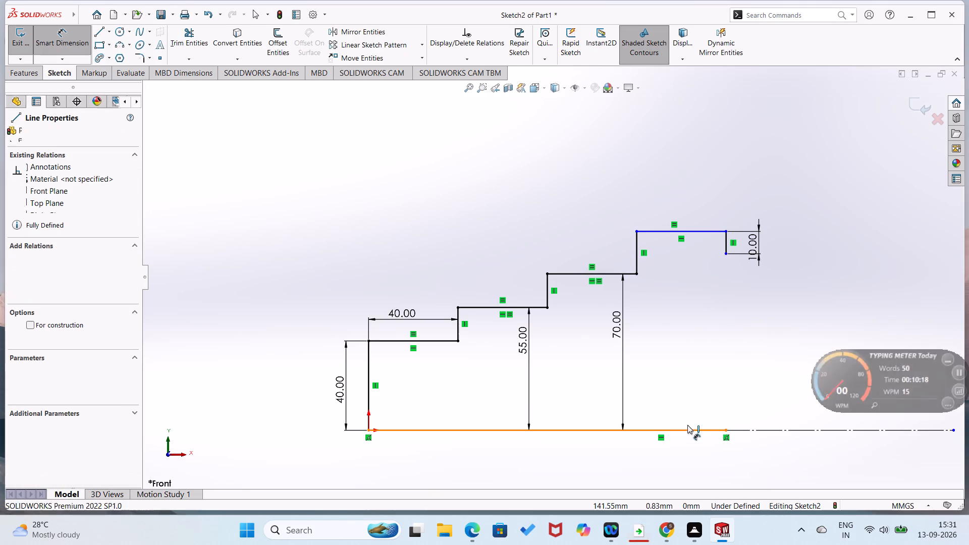
click(694, 230)
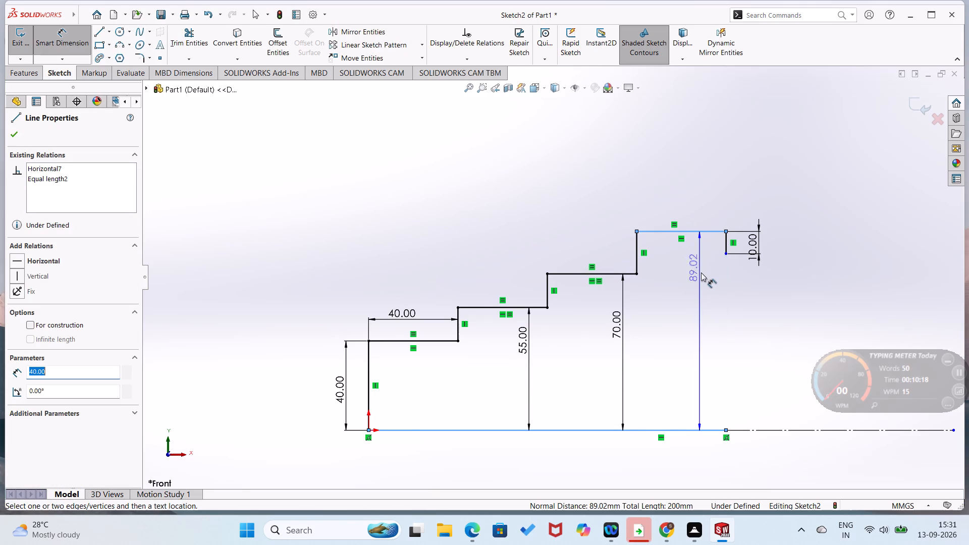
click(703, 287)
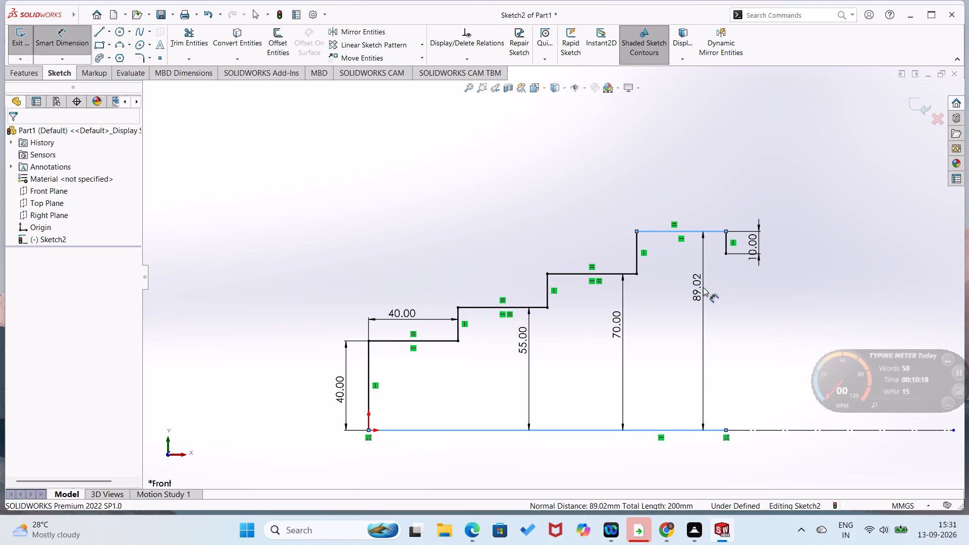
text(85)
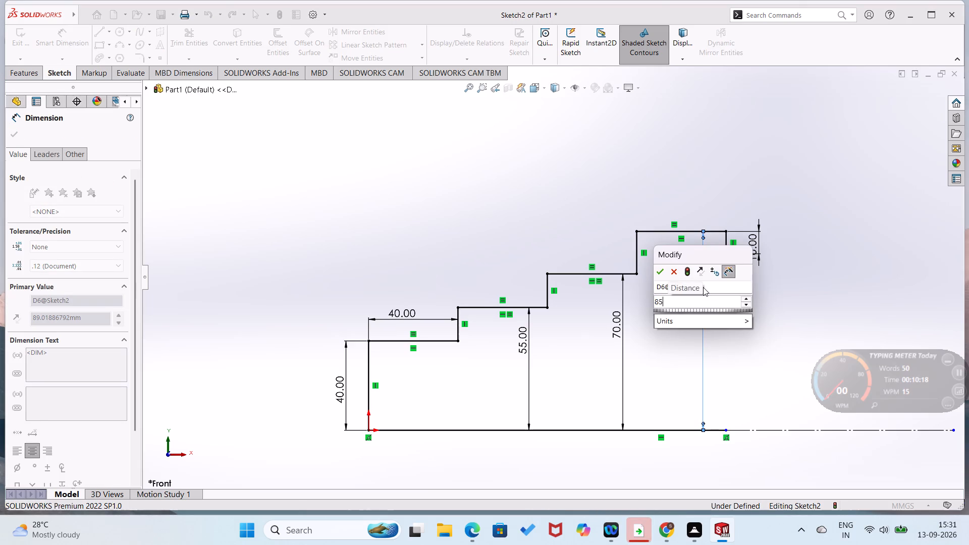
key(Return)
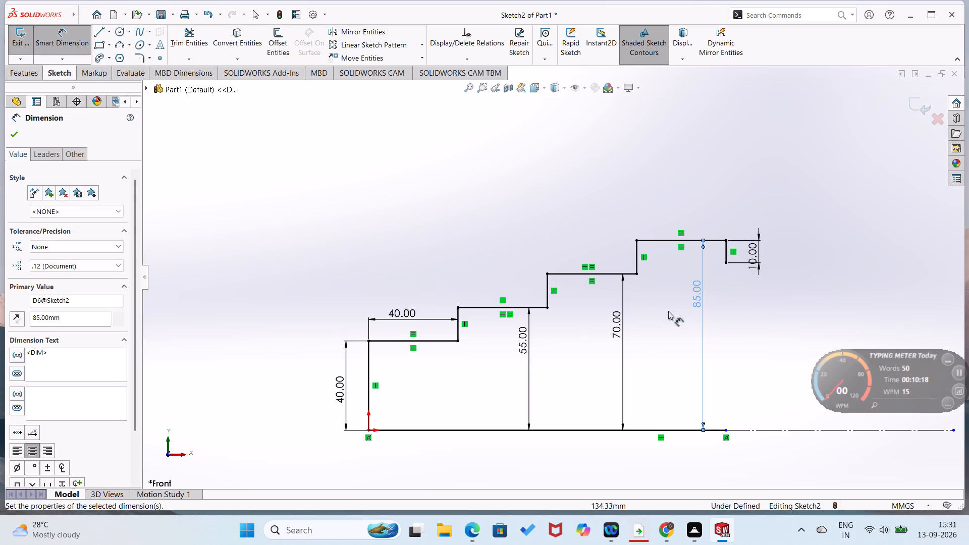
click(667, 312)
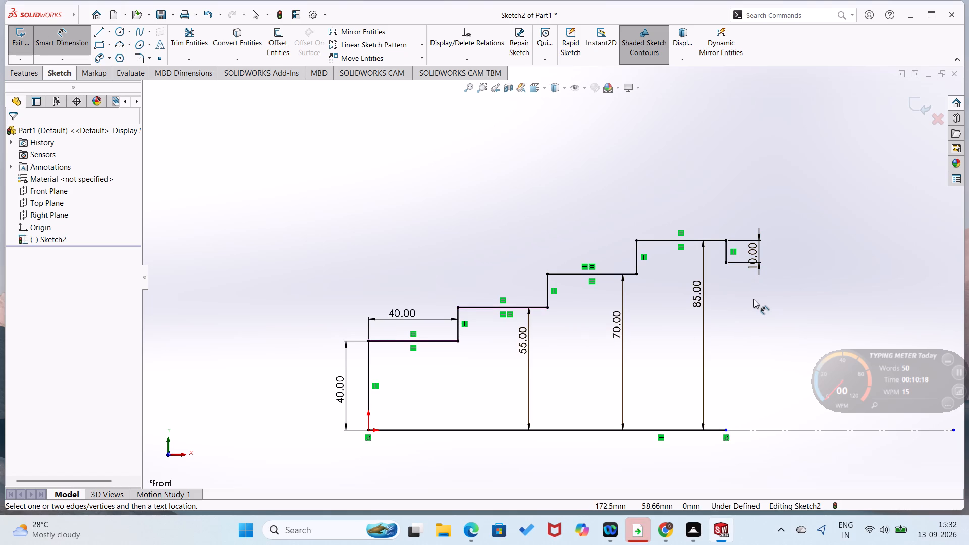
Draw an eight-segment inner stepped line chain from the short end line's lower end, with three treads, an outward return and a final drop to the base line.
click(274, 197)
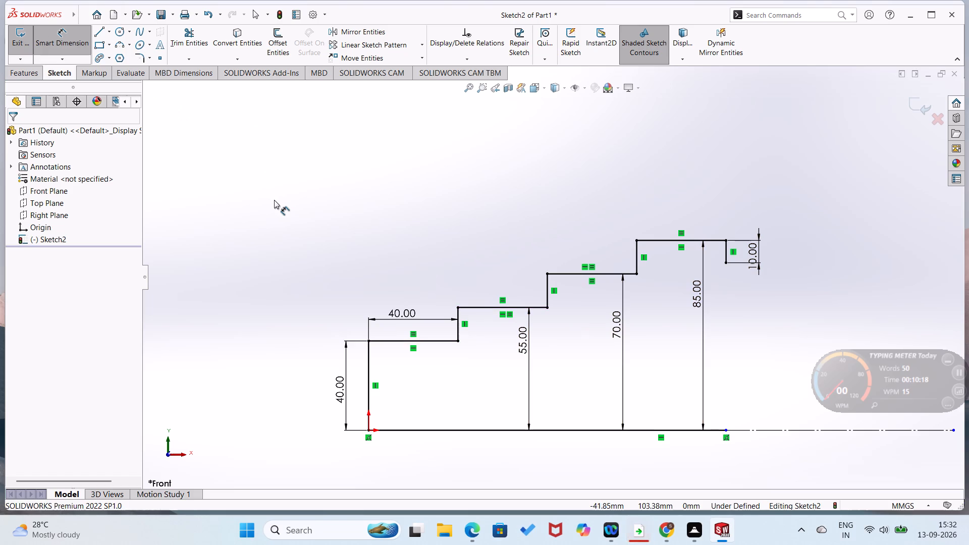
right_drag(274, 200, 221, 232)
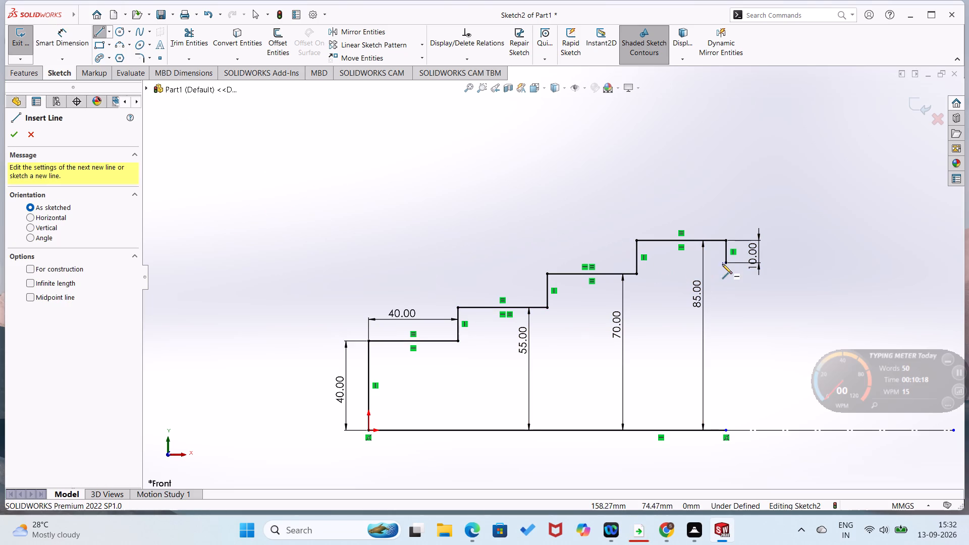
click(724, 264)
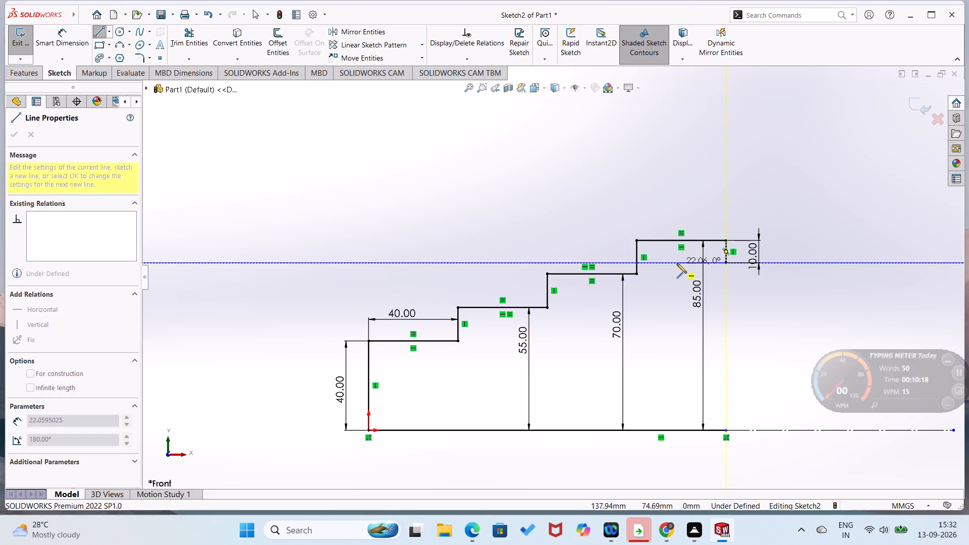
click(652, 262)
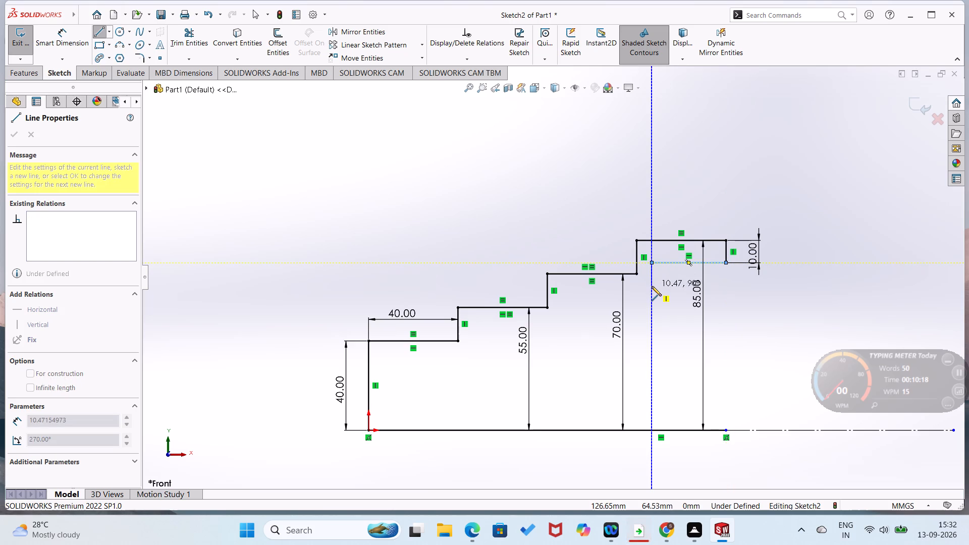
click(652, 287)
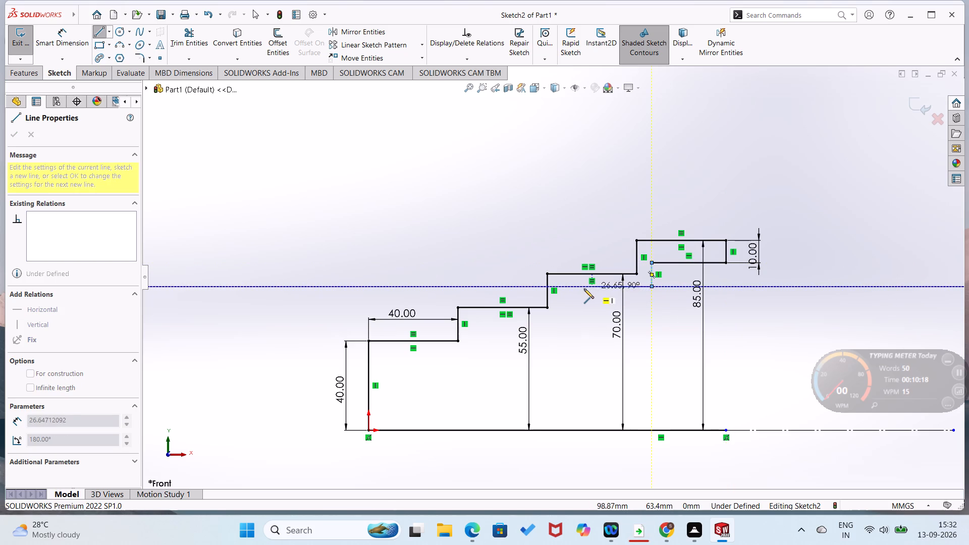
click(574, 289)
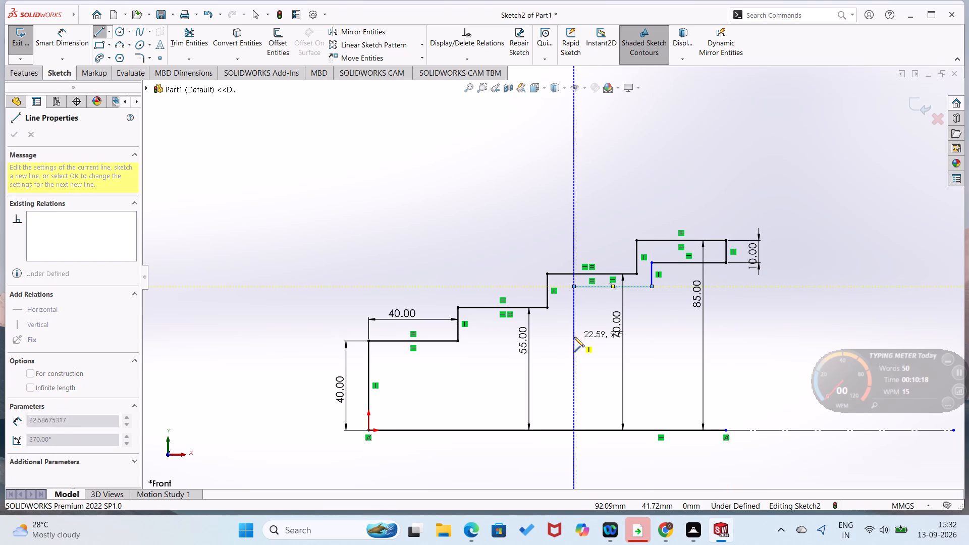
click(576, 339)
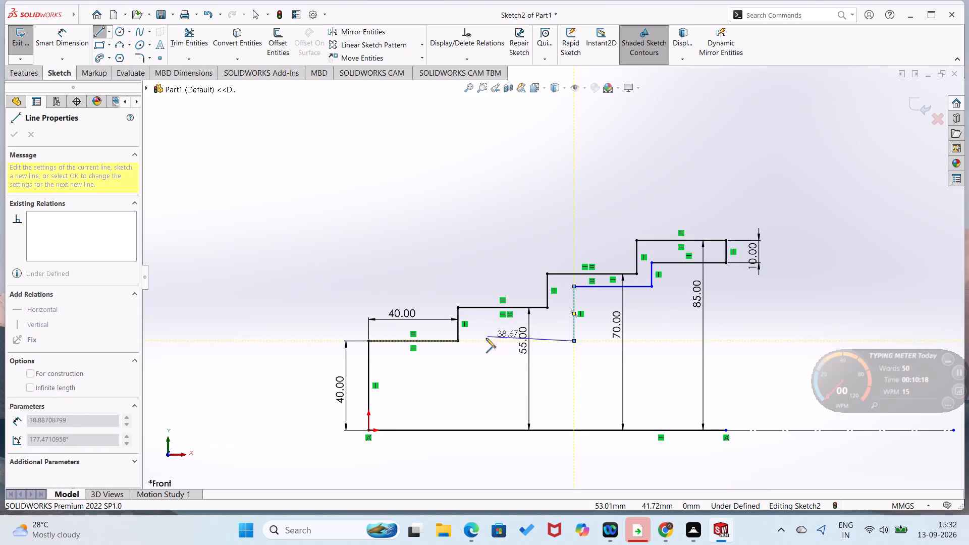
click(486, 338)
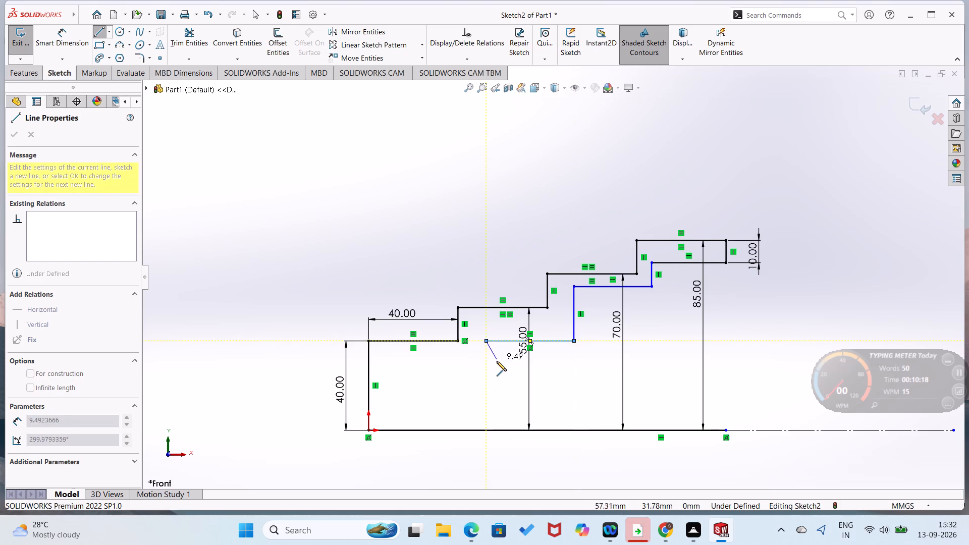
click(485, 405)
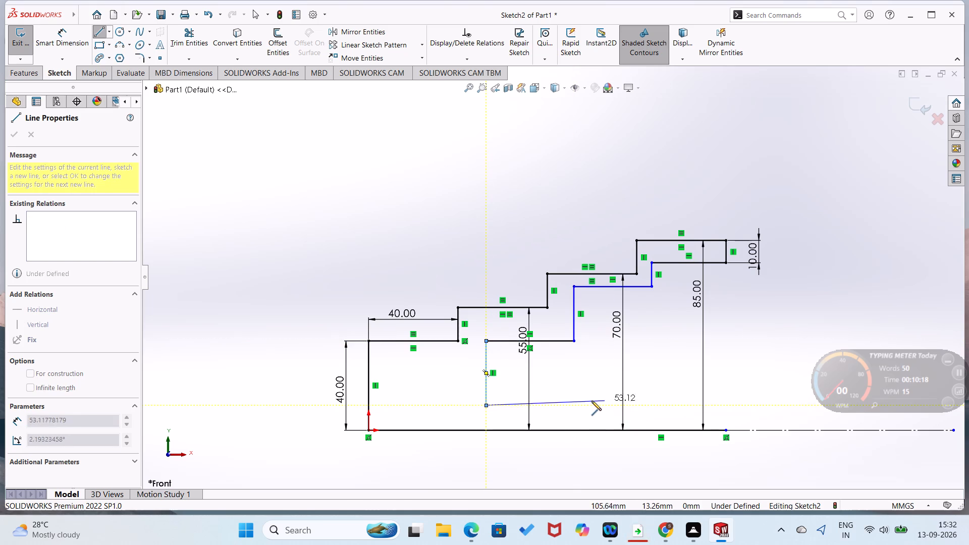
click(636, 406)
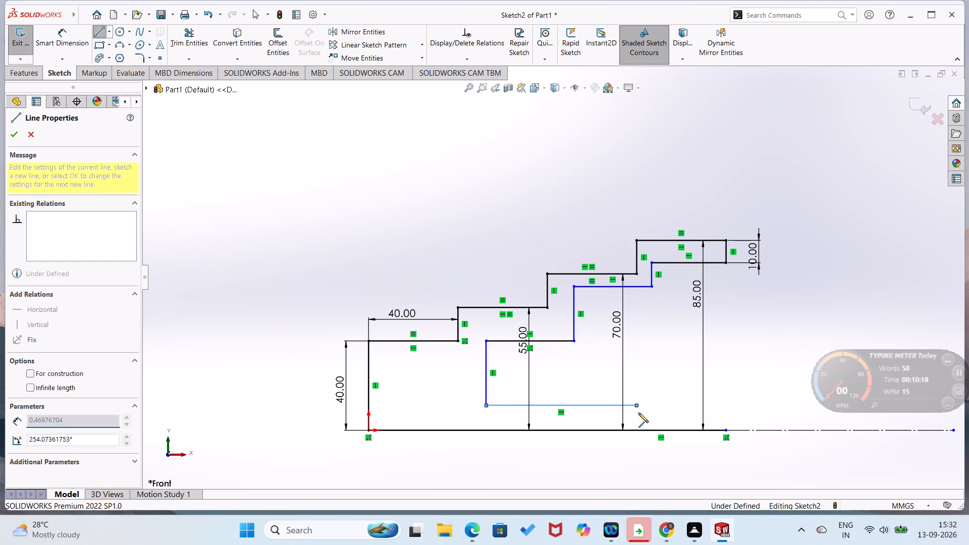
click(635, 430)
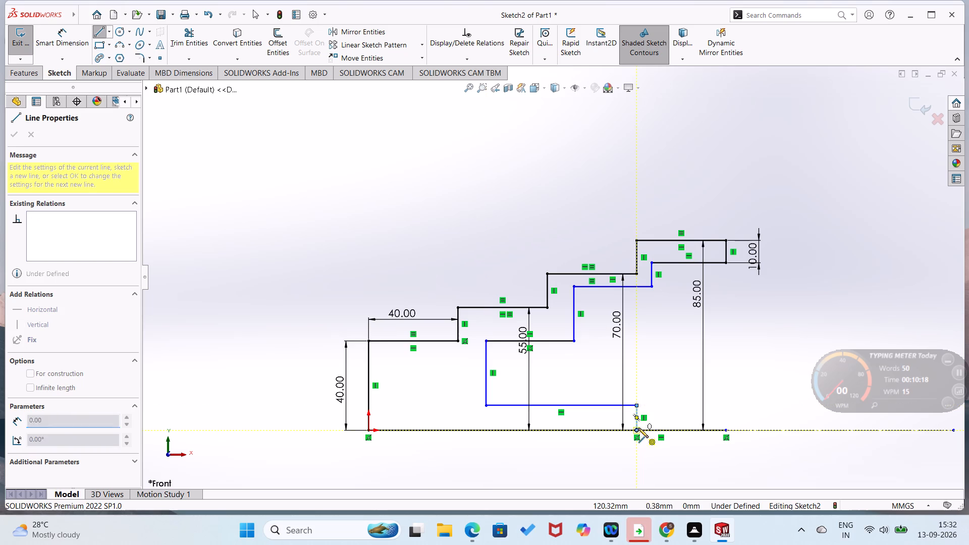
right_click(653, 393)
click(668, 400)
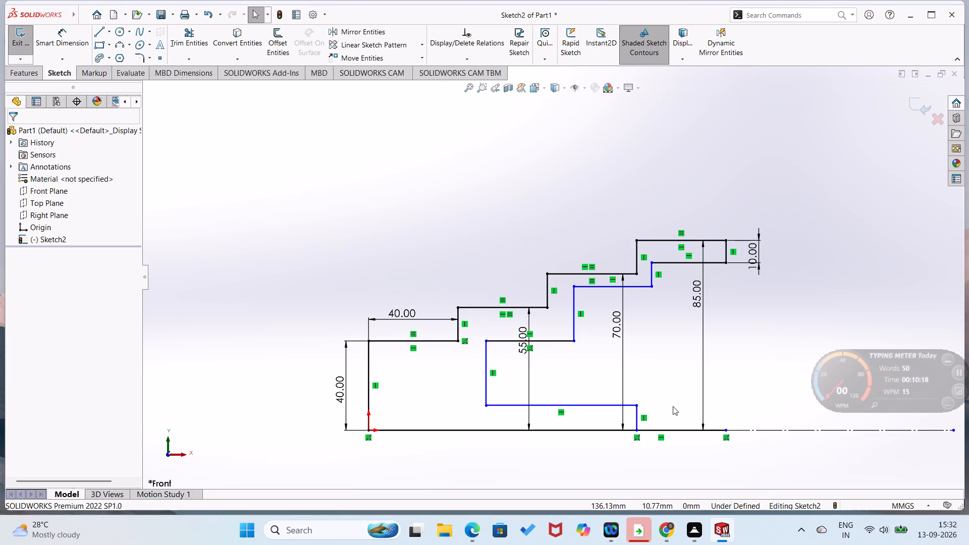
right_click(691, 377)
click(649, 349)
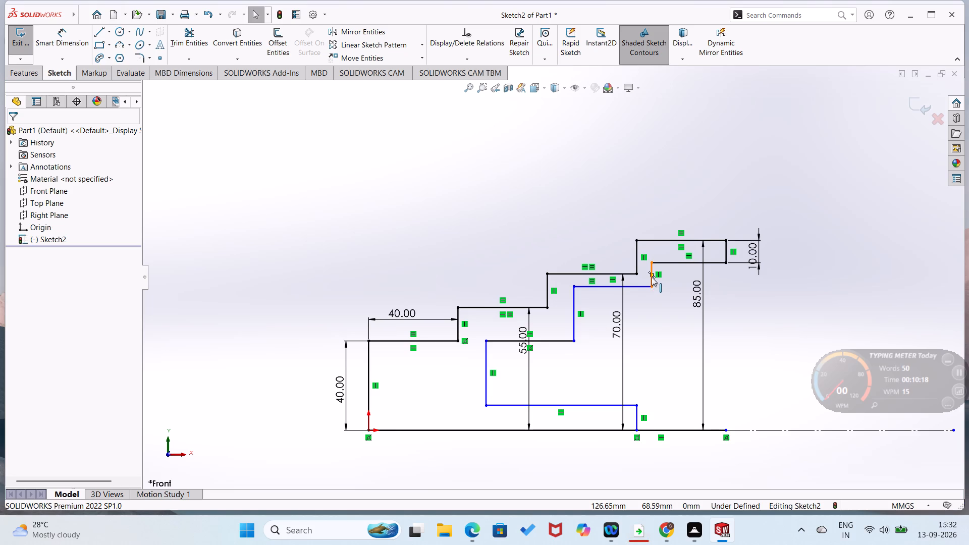
key(Escape)
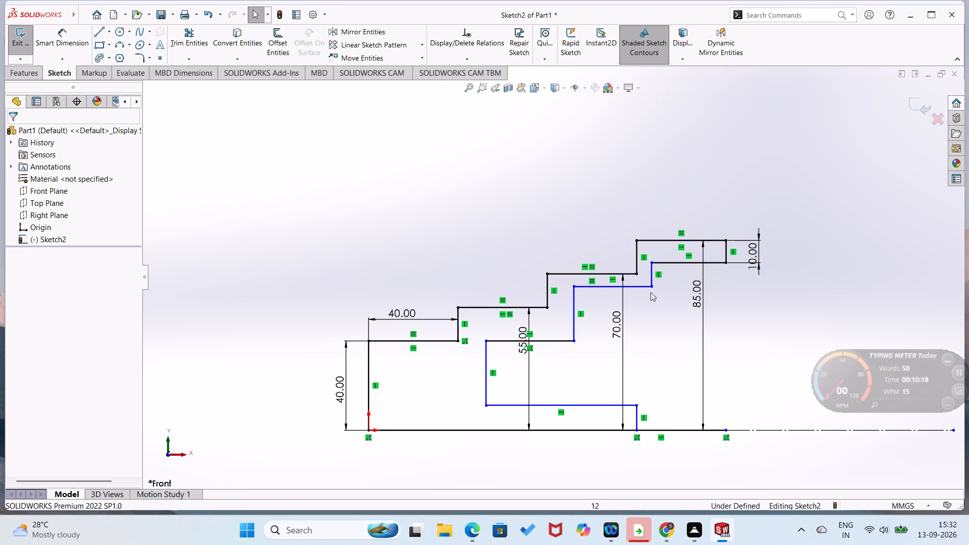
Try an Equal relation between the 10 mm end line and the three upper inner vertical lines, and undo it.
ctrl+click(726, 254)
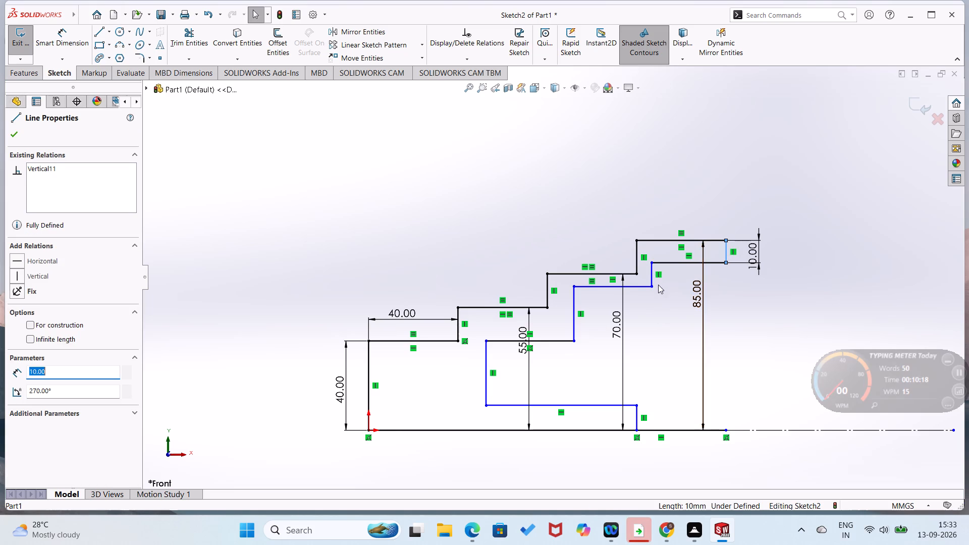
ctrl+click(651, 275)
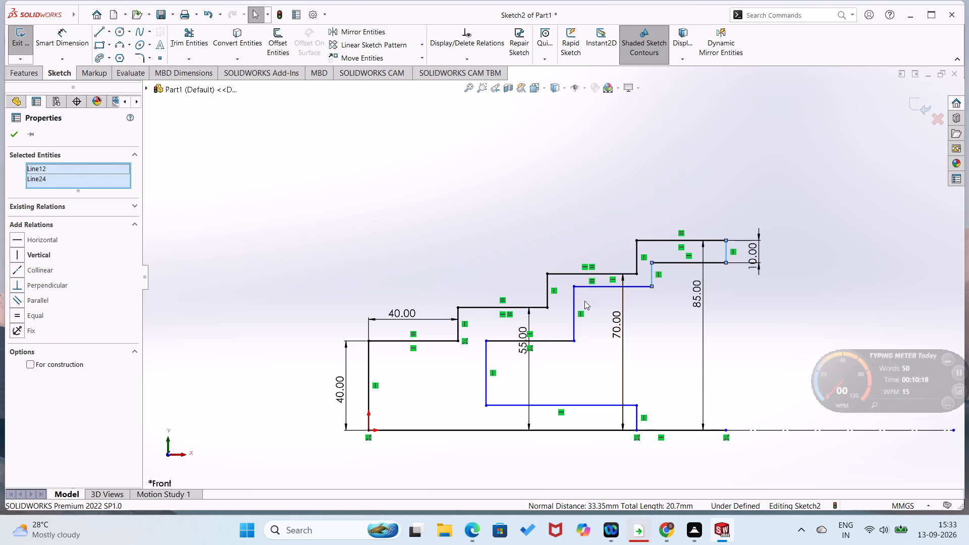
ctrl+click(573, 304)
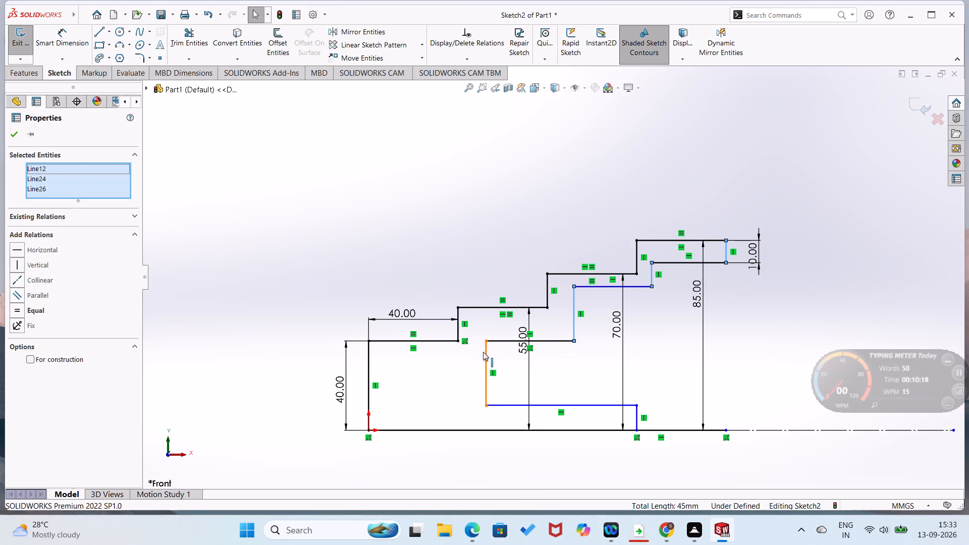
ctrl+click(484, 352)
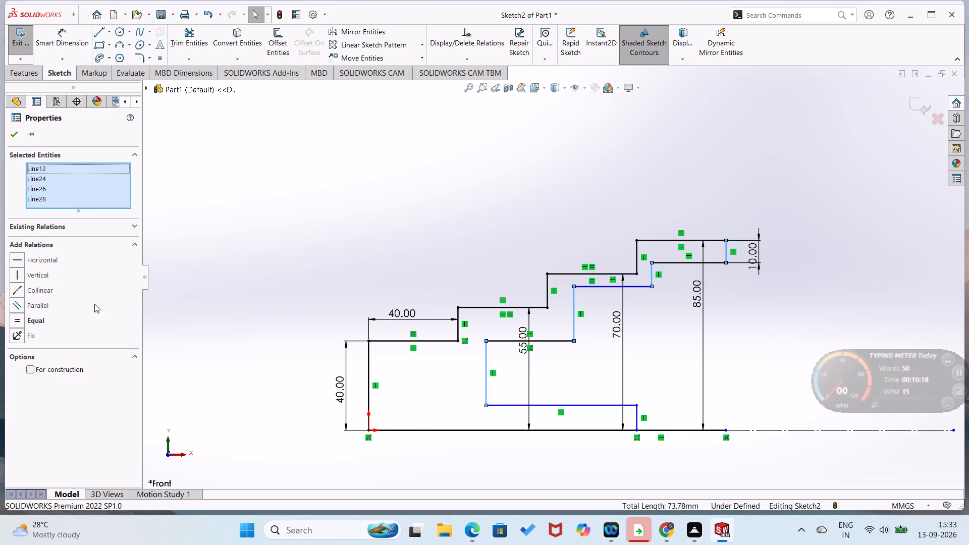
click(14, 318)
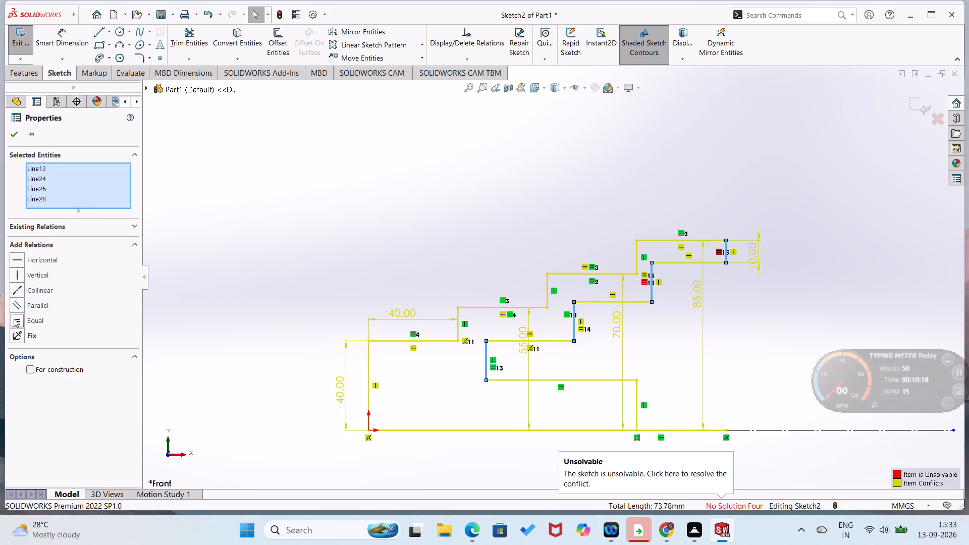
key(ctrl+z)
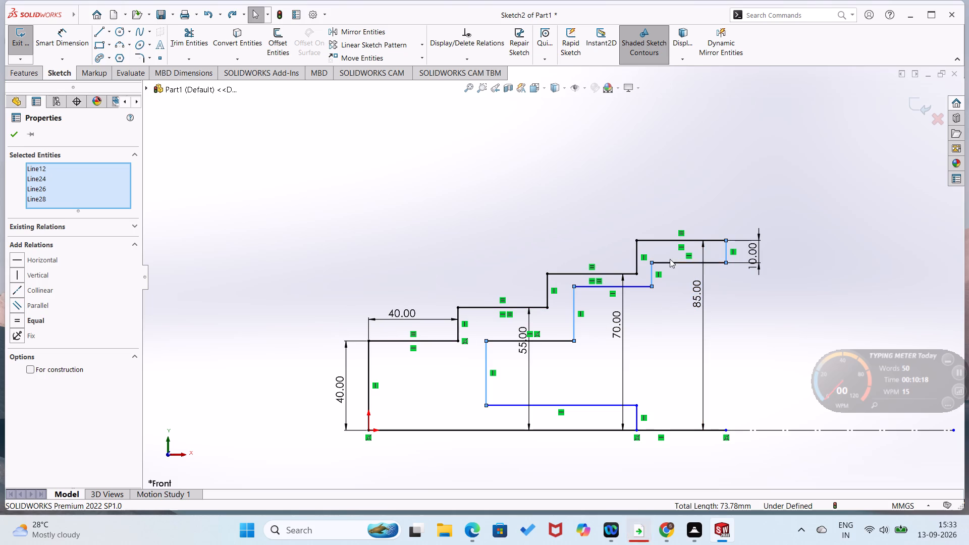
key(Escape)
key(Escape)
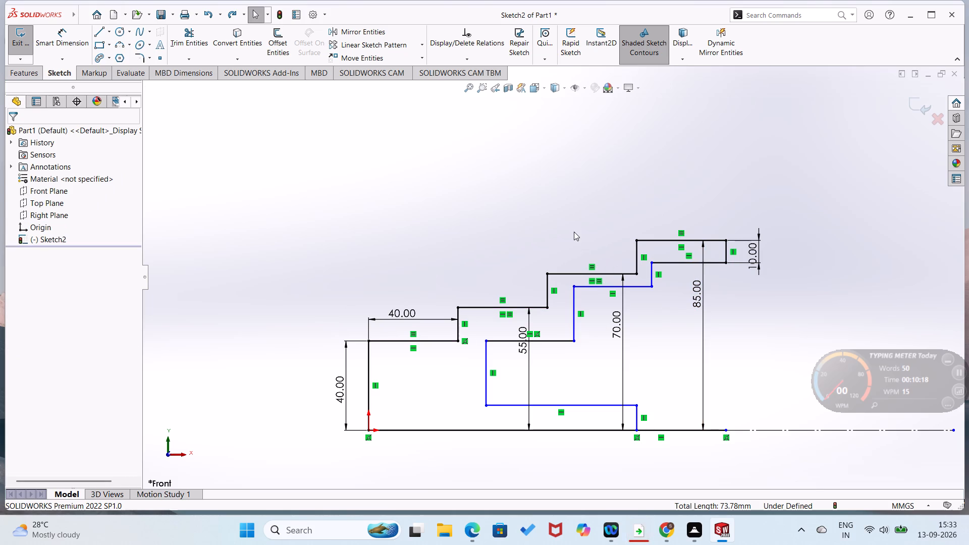
Dimension the length of the topmost inner horizontal line at 32 mm.
right_drag(574, 231, 596, 154)
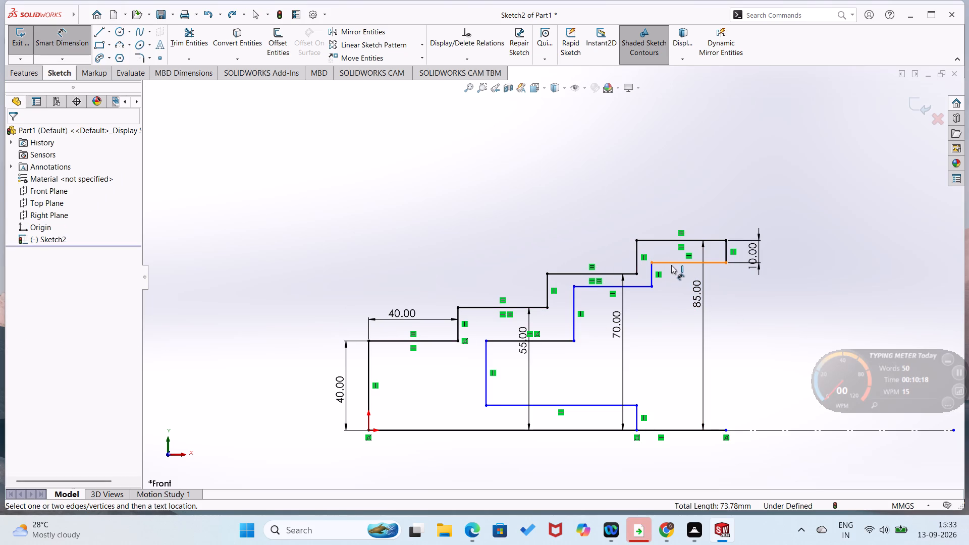
click(675, 263)
click(682, 288)
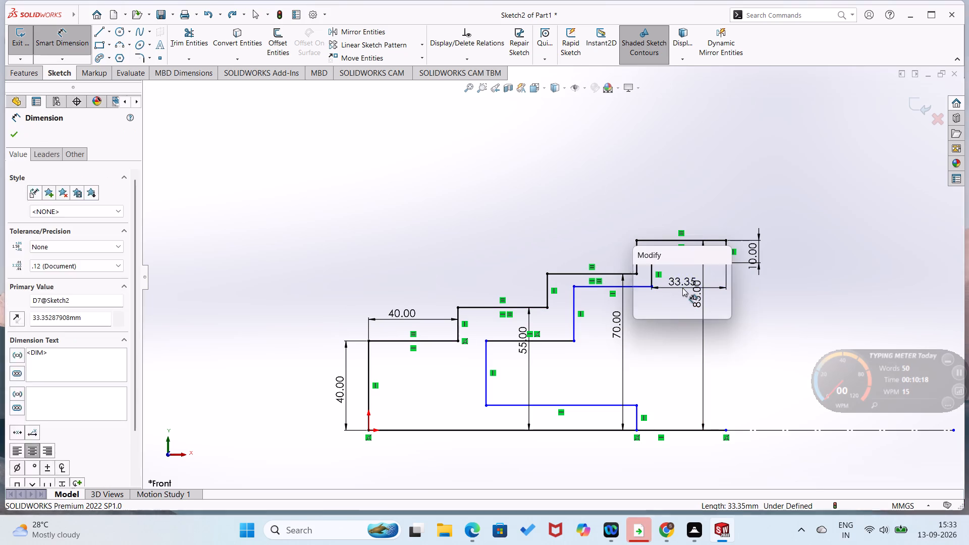
text(32)
key(Return)
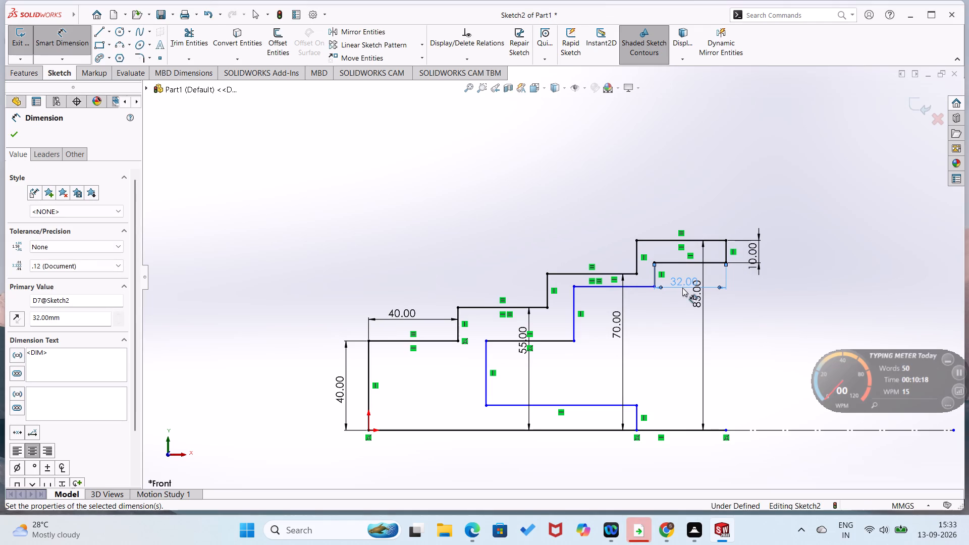
click(644, 316)
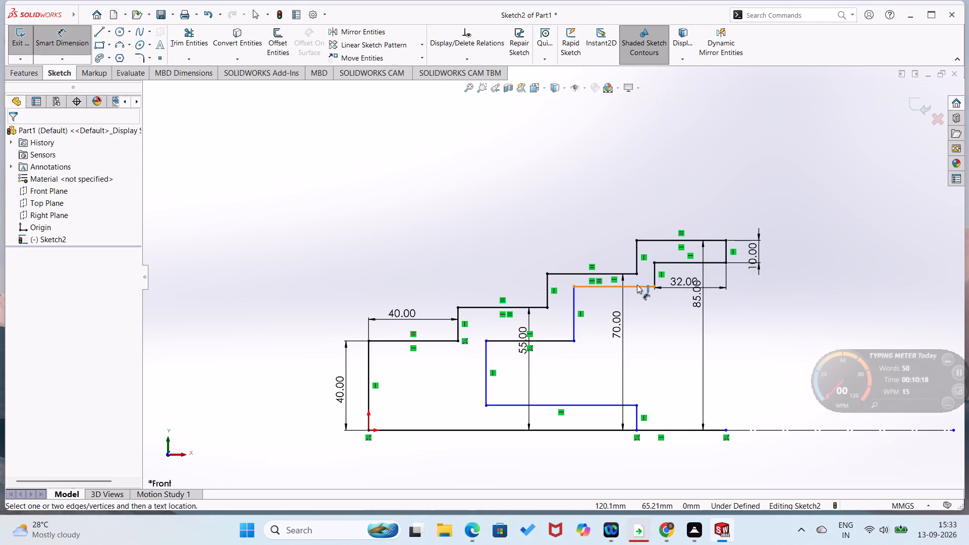
Dimension the length of the middle inner horizontal line at 32 mm.
click(637, 285)
click(637, 309)
text(32)
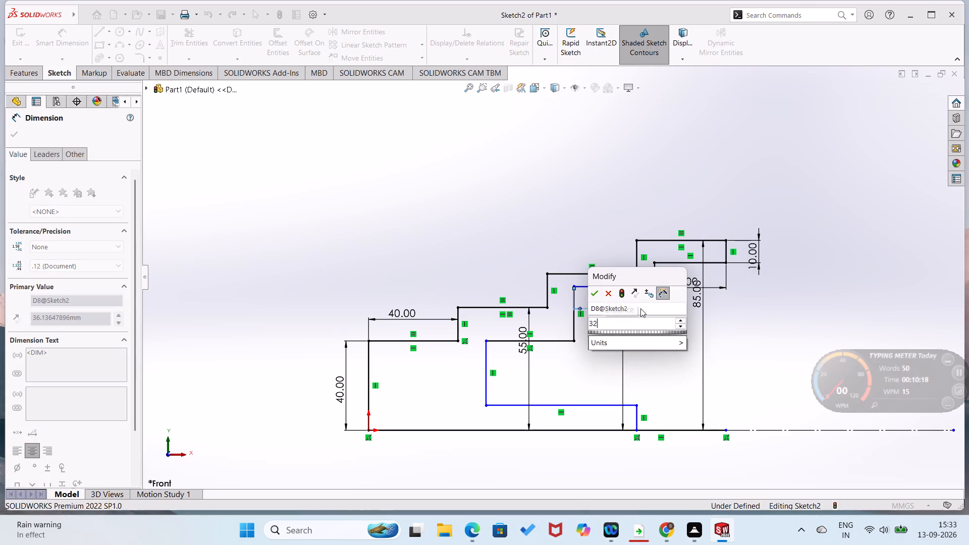
key(Return)
Dimension the length of the lowest inner tread, just above the outward return, at 32 mm.
drag(559, 340, 557, 351)
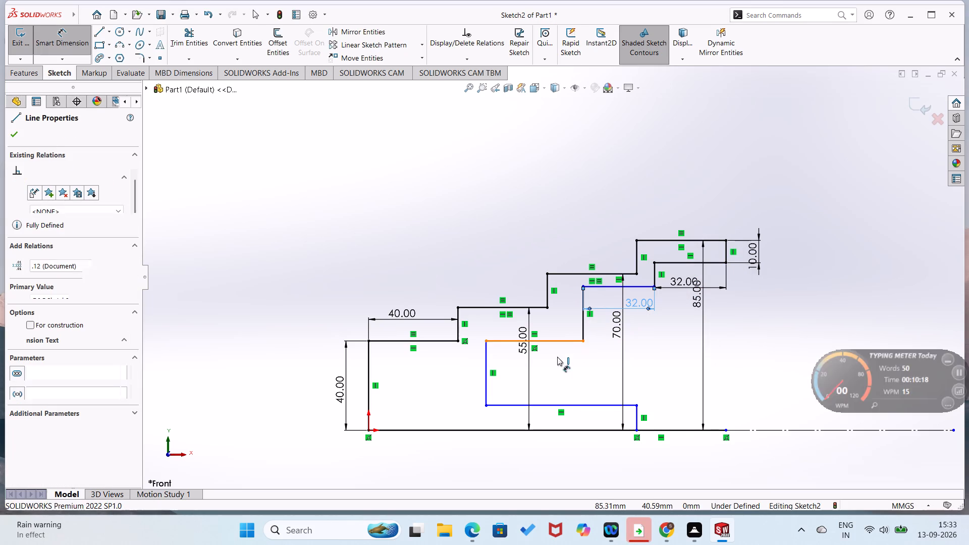
click(556, 361)
key(3)
key(2)
key(Return)
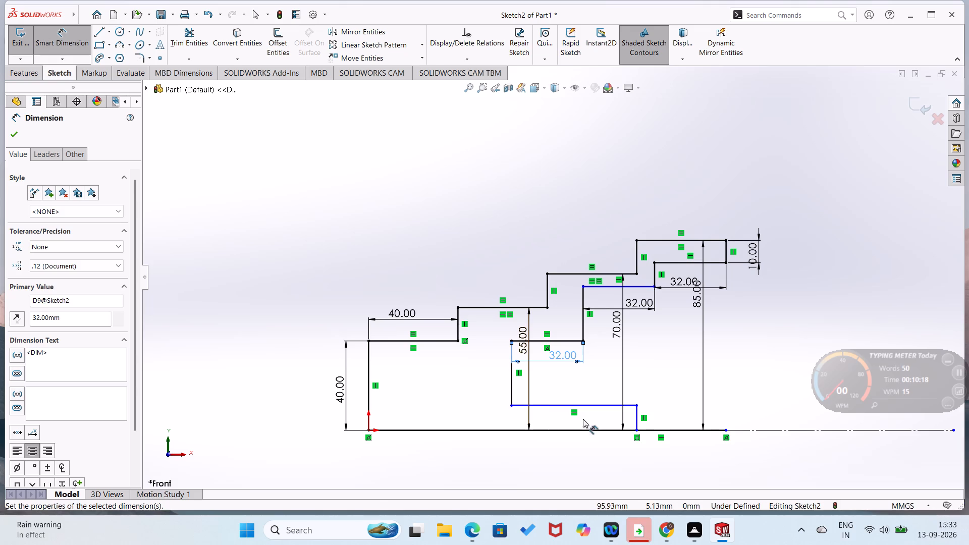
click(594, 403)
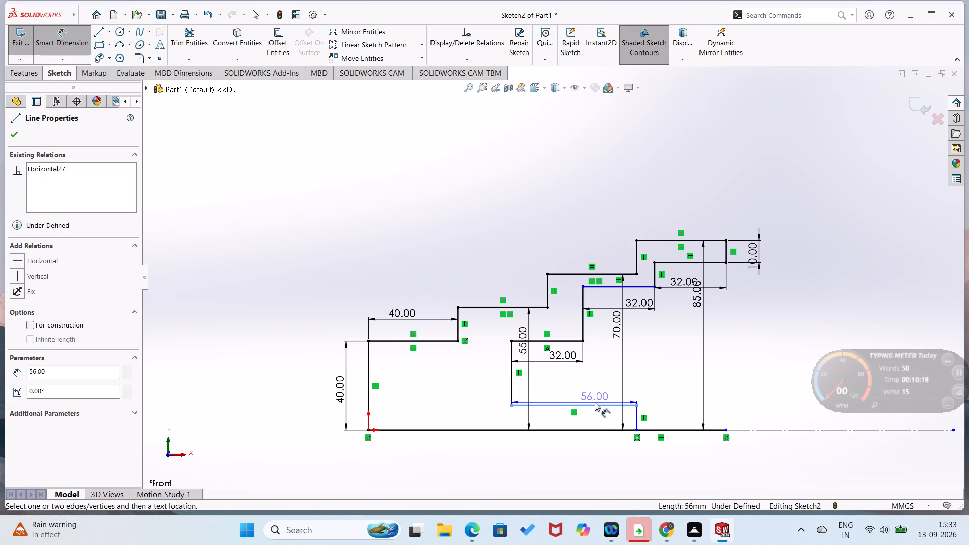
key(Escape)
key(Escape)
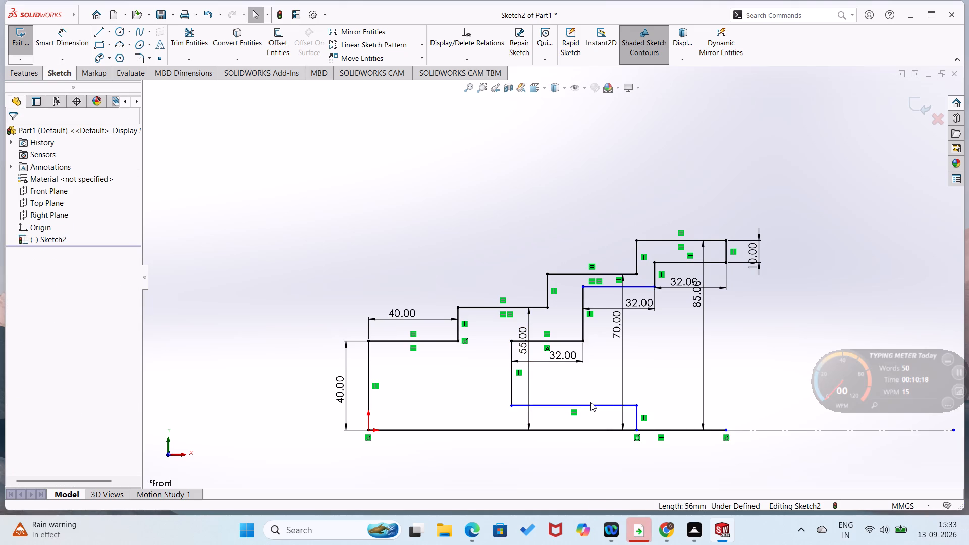
Delete the inner outward return line and the short vertical line dropping from it to the base line.
click(593, 404)
key(Delete)
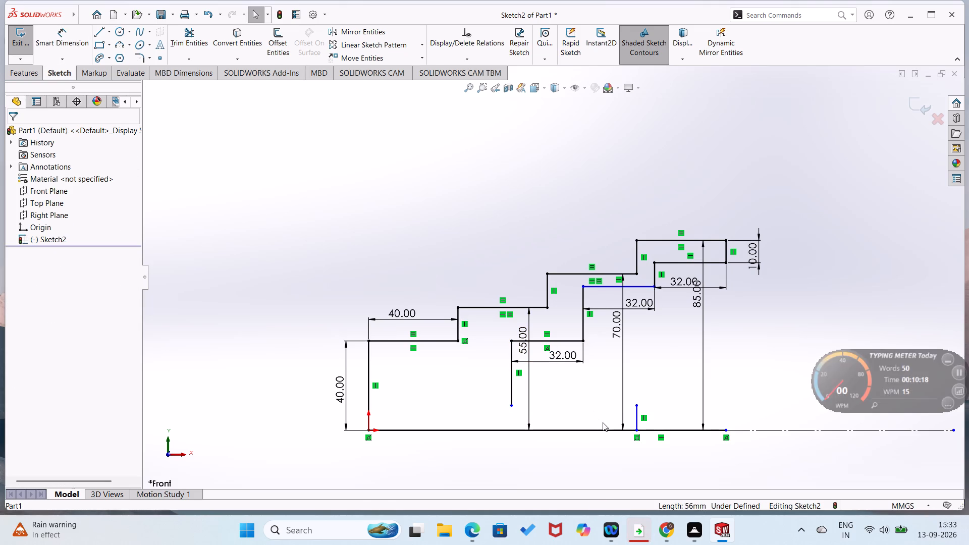
click(635, 418)
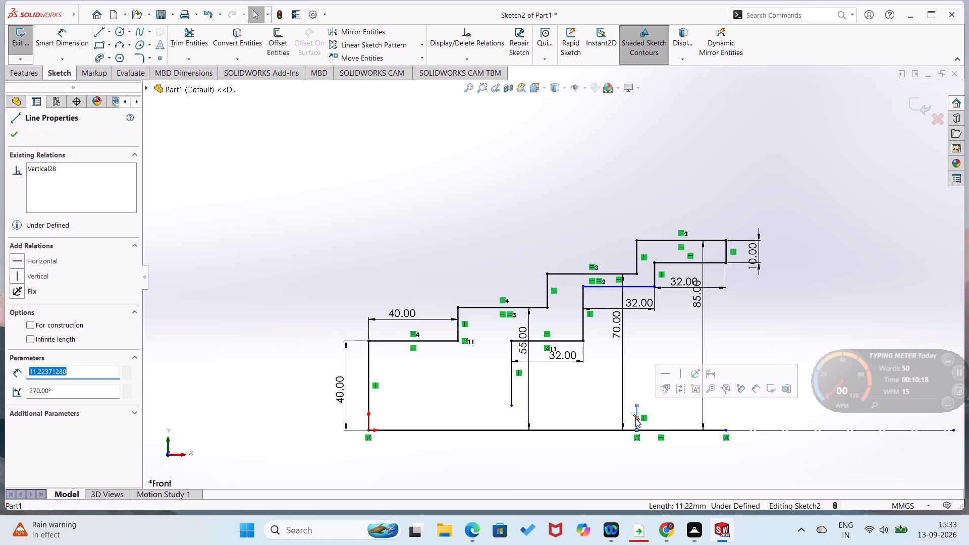
key(Delete)
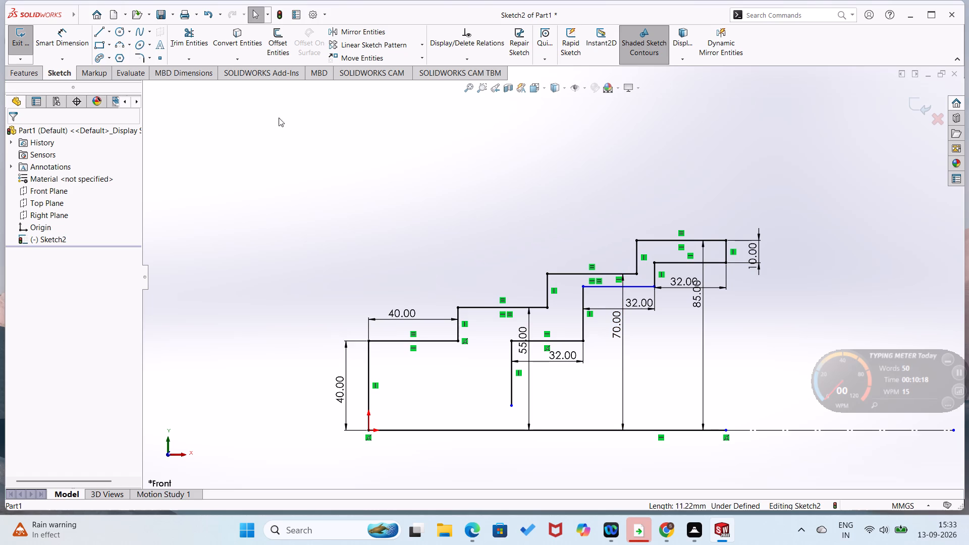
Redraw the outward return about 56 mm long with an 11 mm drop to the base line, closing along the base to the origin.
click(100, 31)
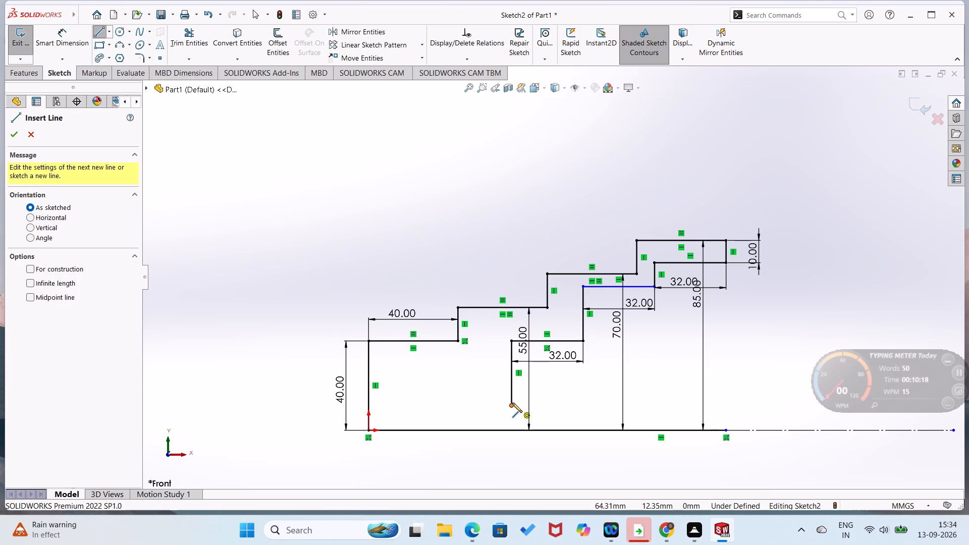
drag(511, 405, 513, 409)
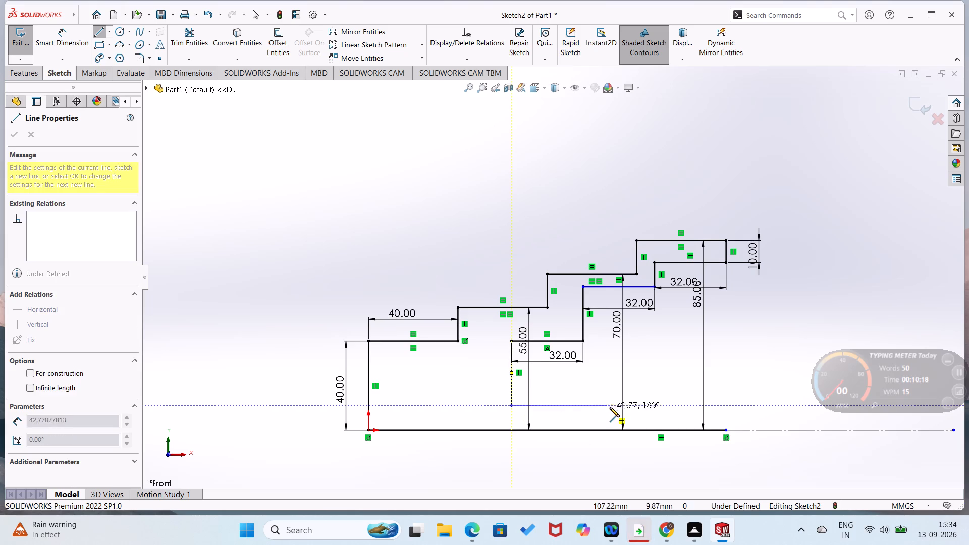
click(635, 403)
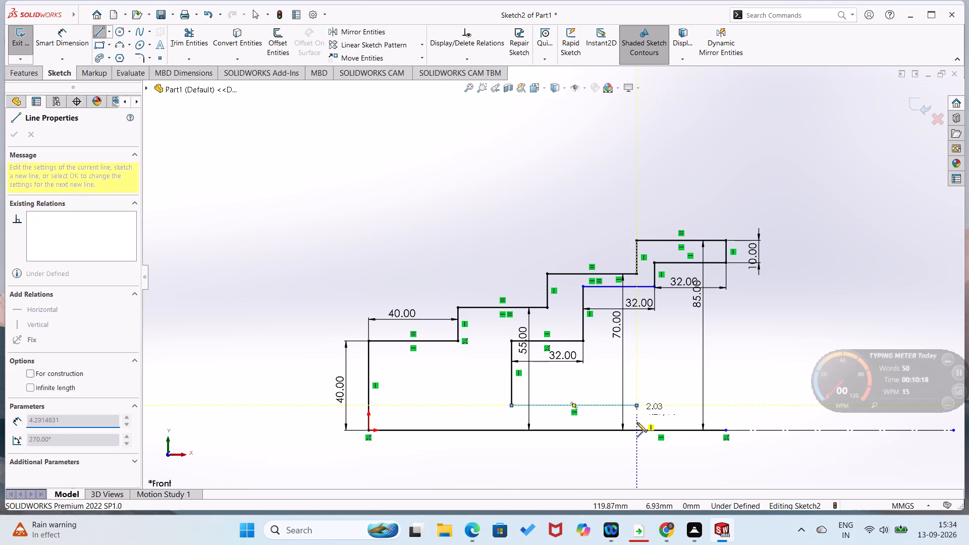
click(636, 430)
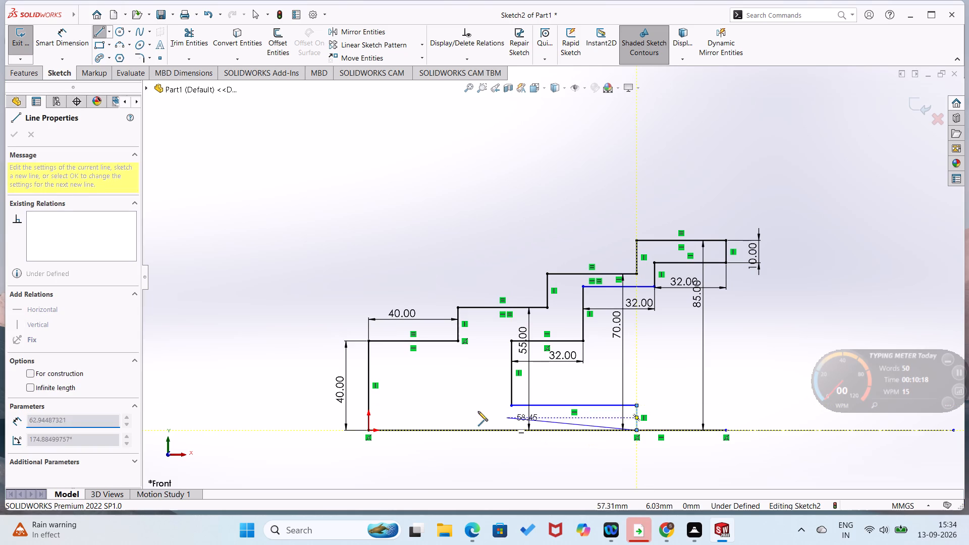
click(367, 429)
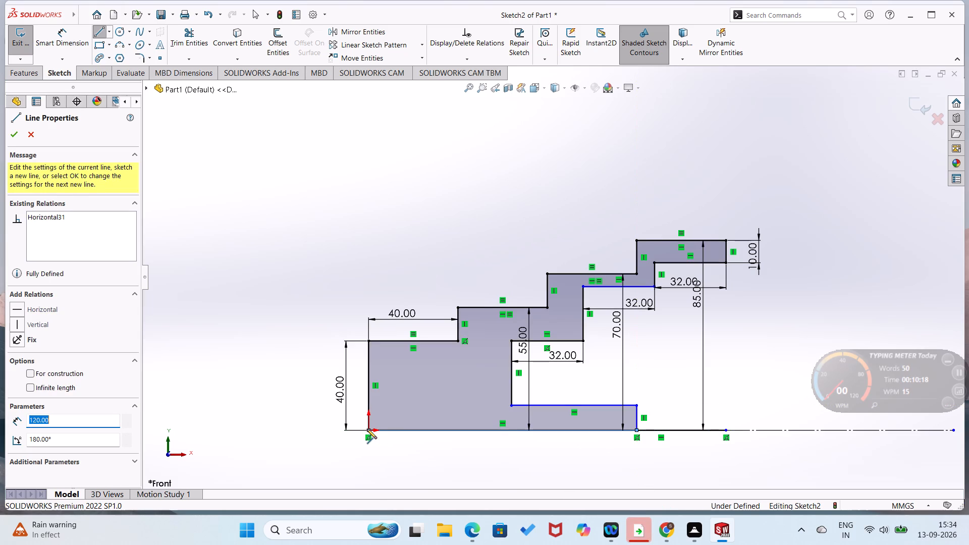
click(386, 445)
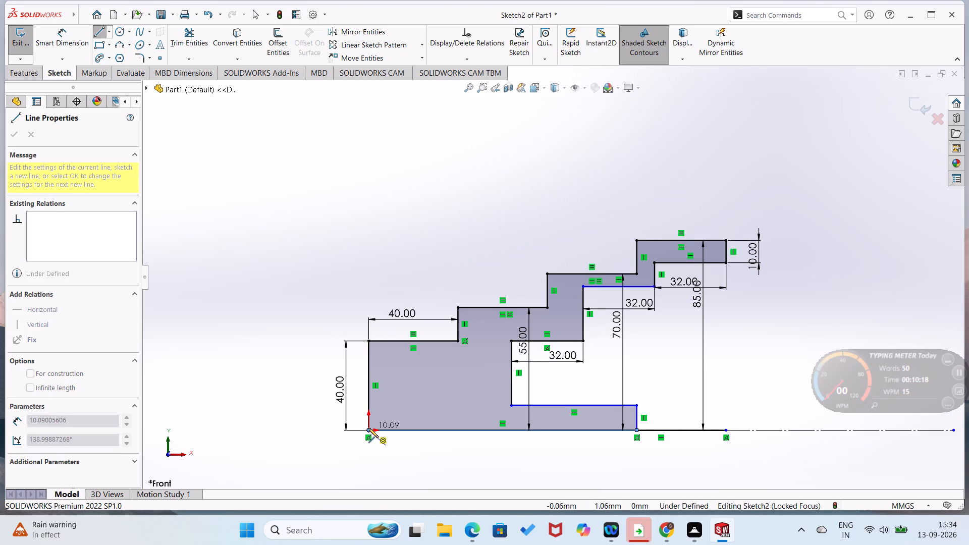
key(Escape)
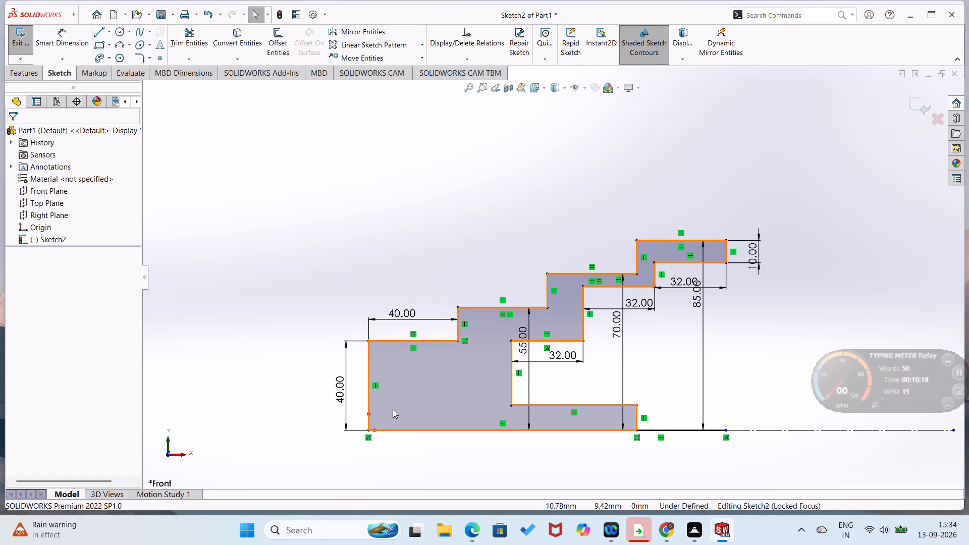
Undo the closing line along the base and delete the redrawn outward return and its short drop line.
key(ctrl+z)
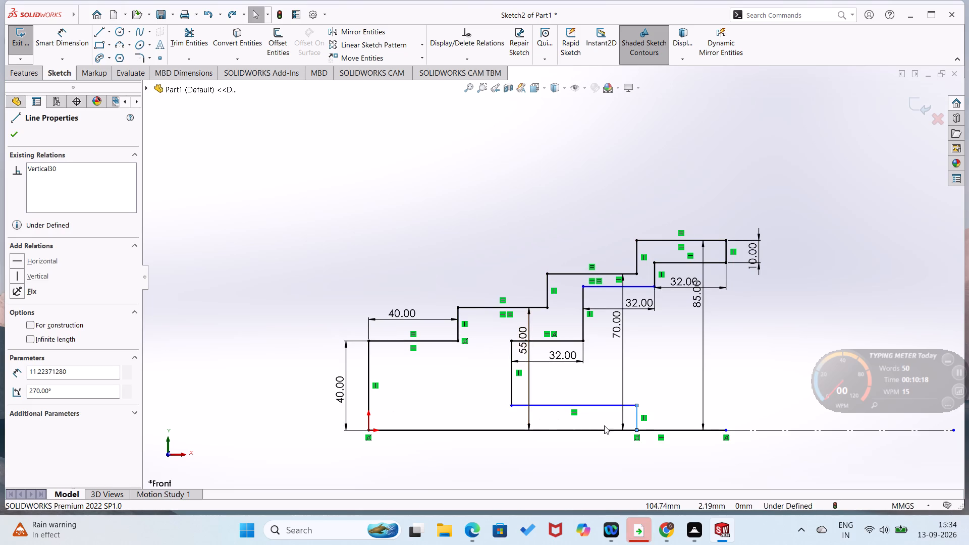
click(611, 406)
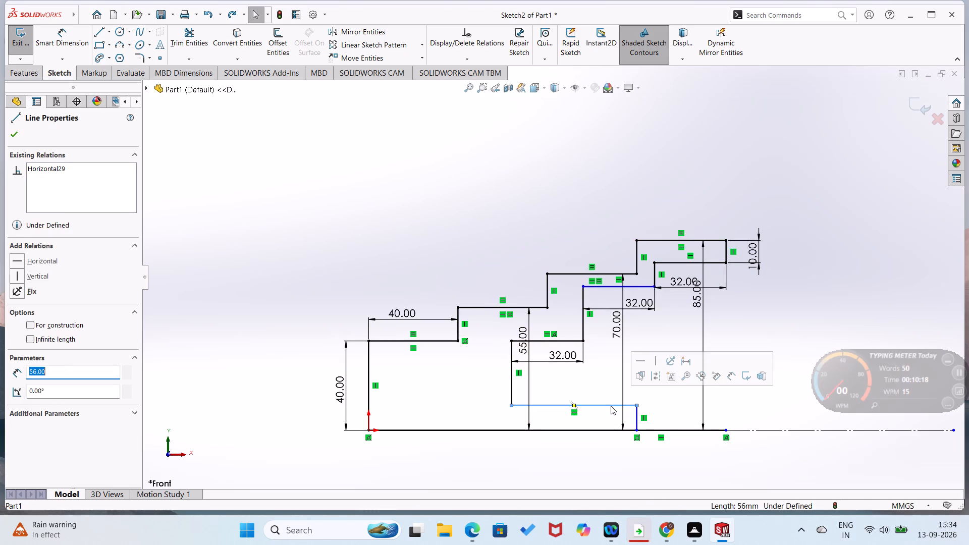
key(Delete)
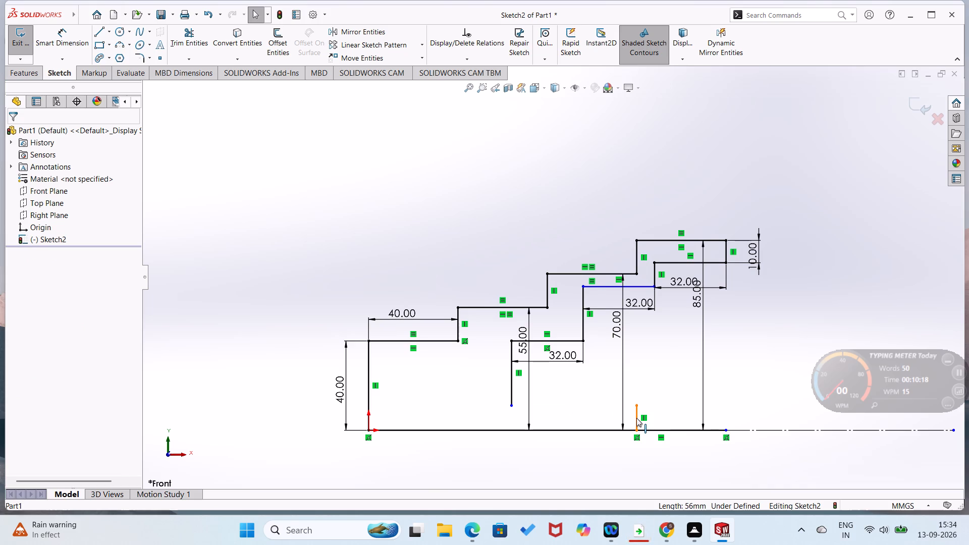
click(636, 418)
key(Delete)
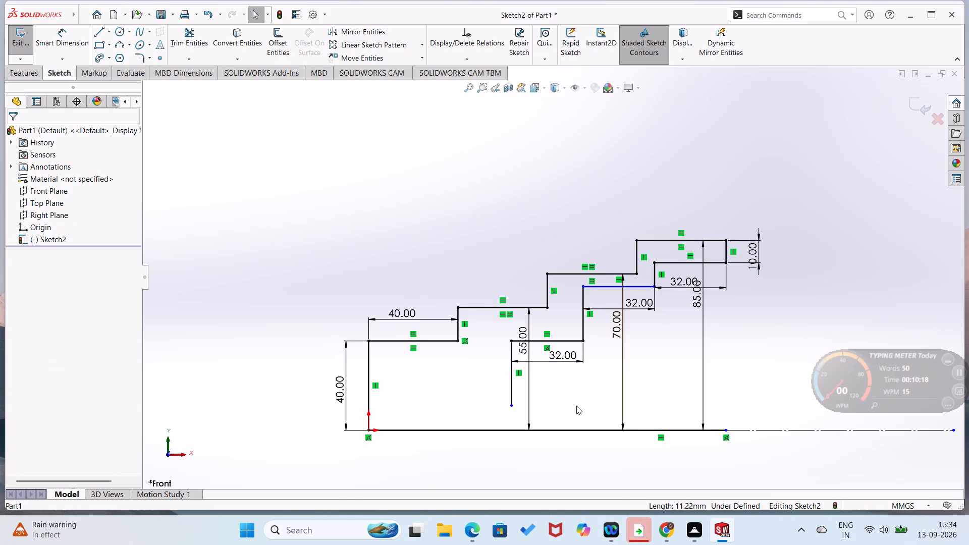
Delete the inner vertical line hanging from the free end of the lowest inner tread.
click(511, 390)
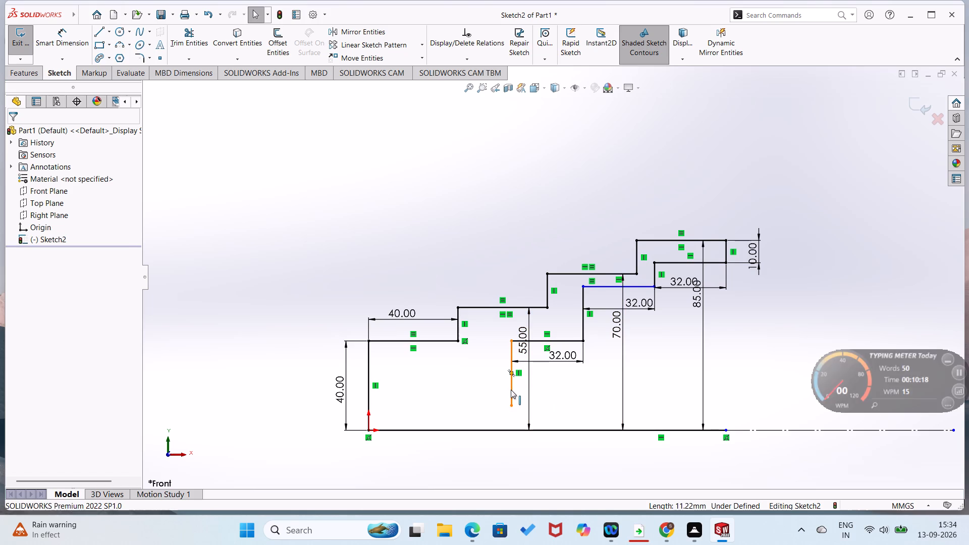
key(Delete)
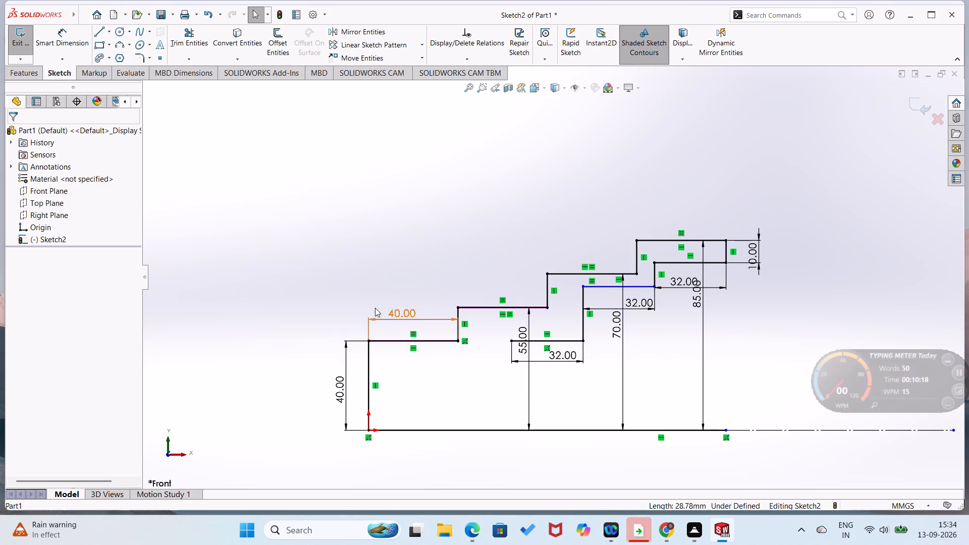
Draw a shorter vertical line down from the lowest inner tread's free end and a horizontal outward return aligned with the topmost outer riser.
click(395, 249)
right_drag(395, 249, 334, 271)
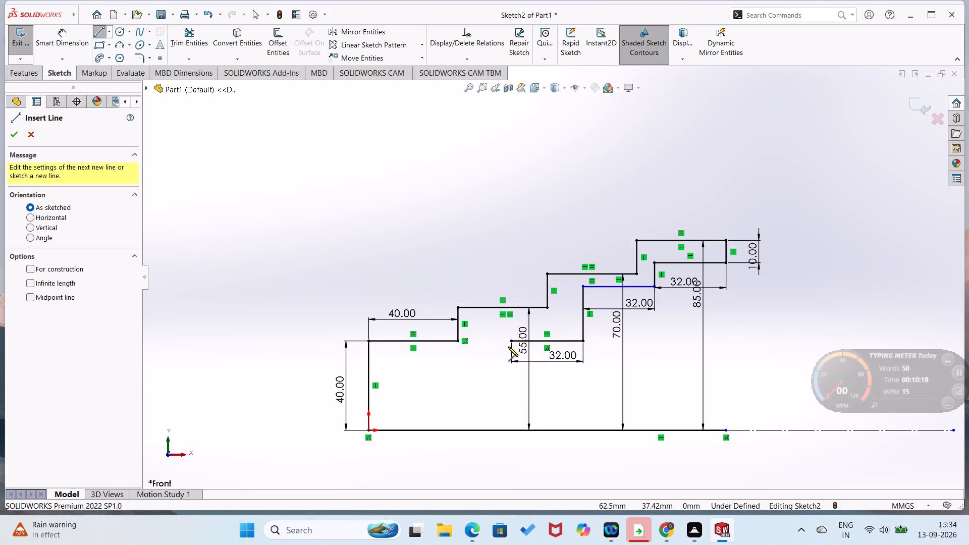
click(512, 340)
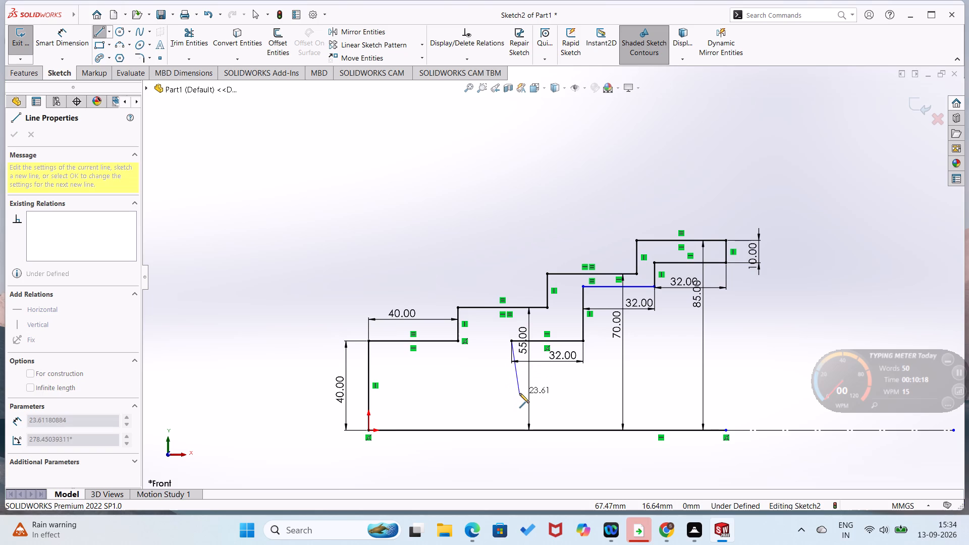
click(511, 379)
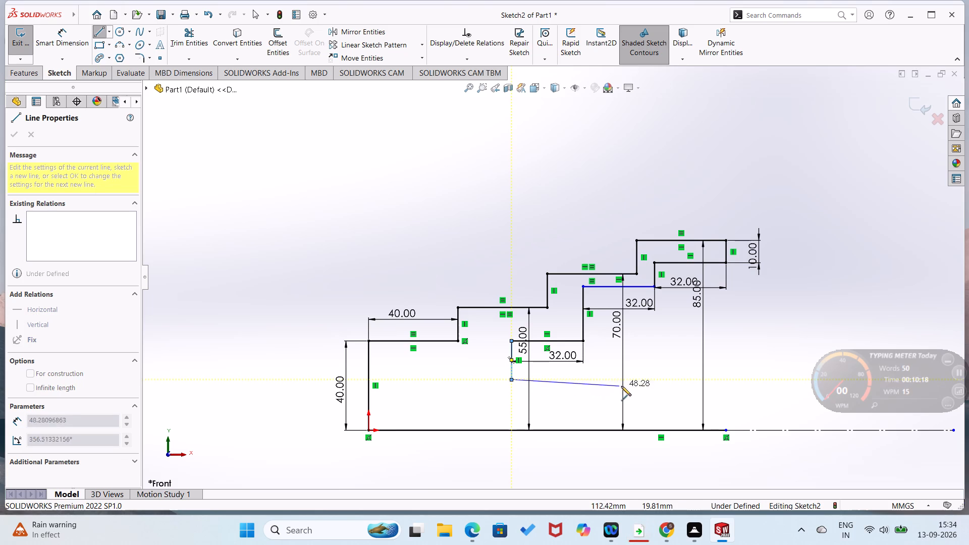
click(636, 379)
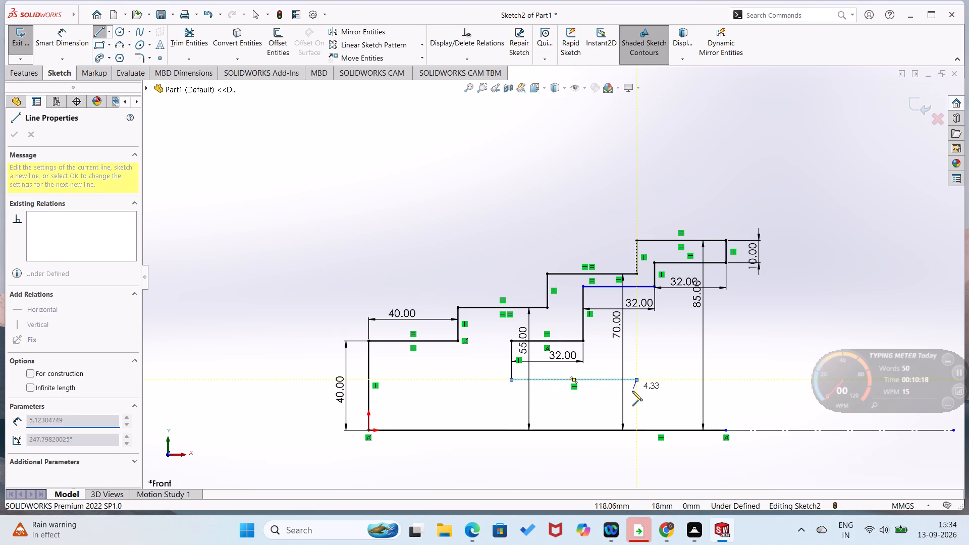
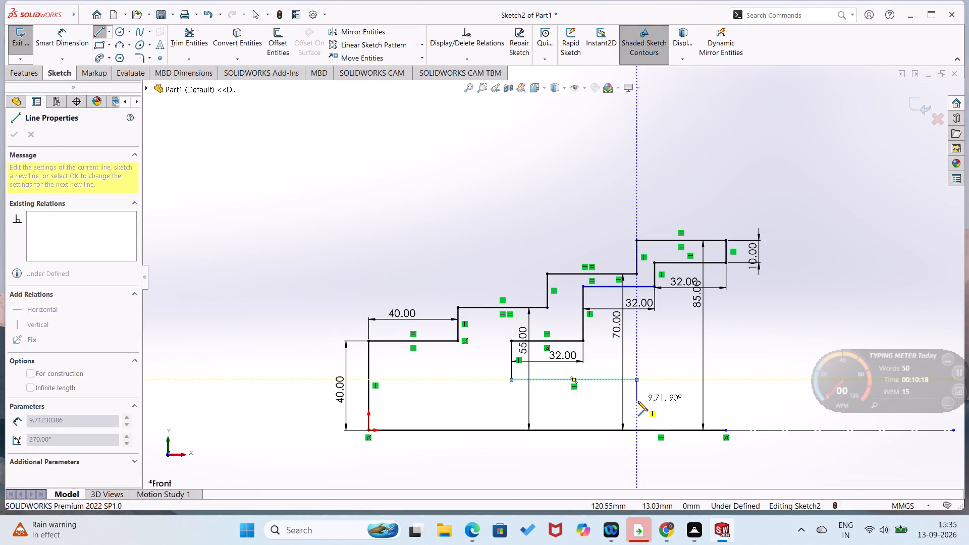
Draw a vertical drop of about 10 mm from the outward return's end and a horizontal line back to the vertical edge above the origin.
click(638, 401)
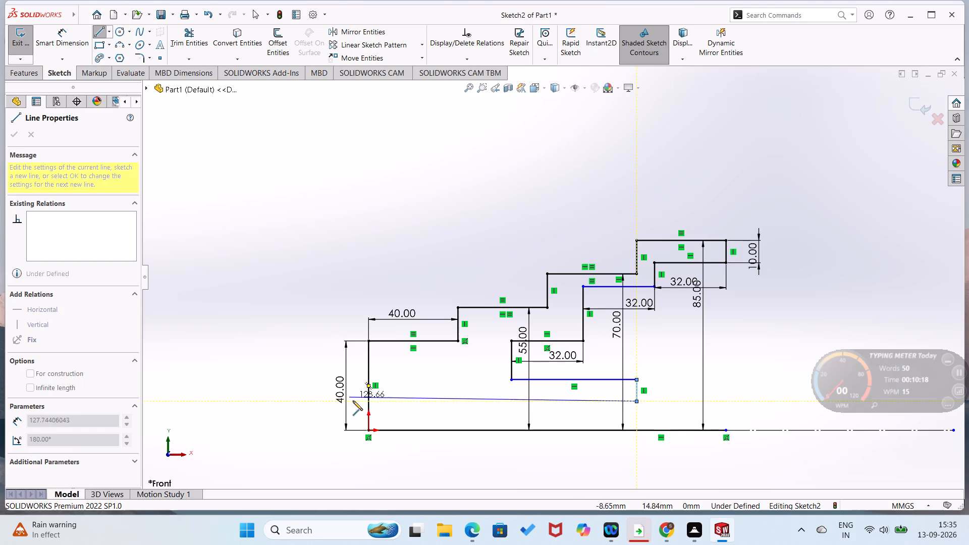
click(368, 401)
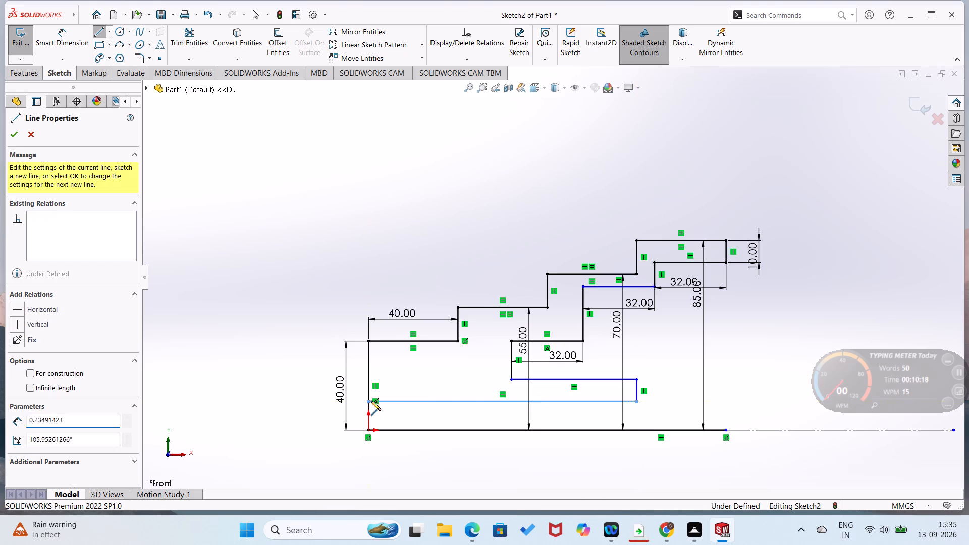
right_click(389, 406)
click(403, 411)
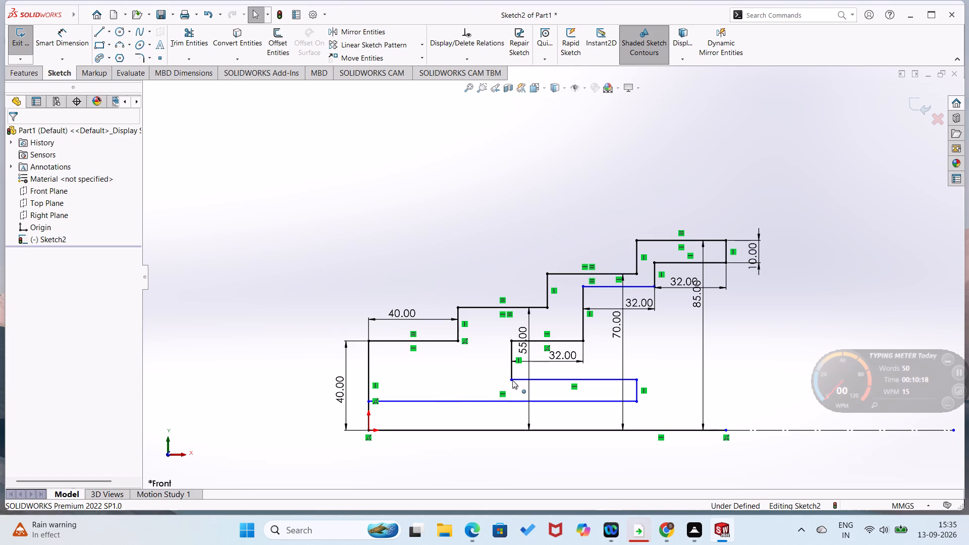
Reposition the 55 mm and 85 mm height dimensions clear of the profile's step lines and the other dimension texts.
drag(525, 332, 518, 331)
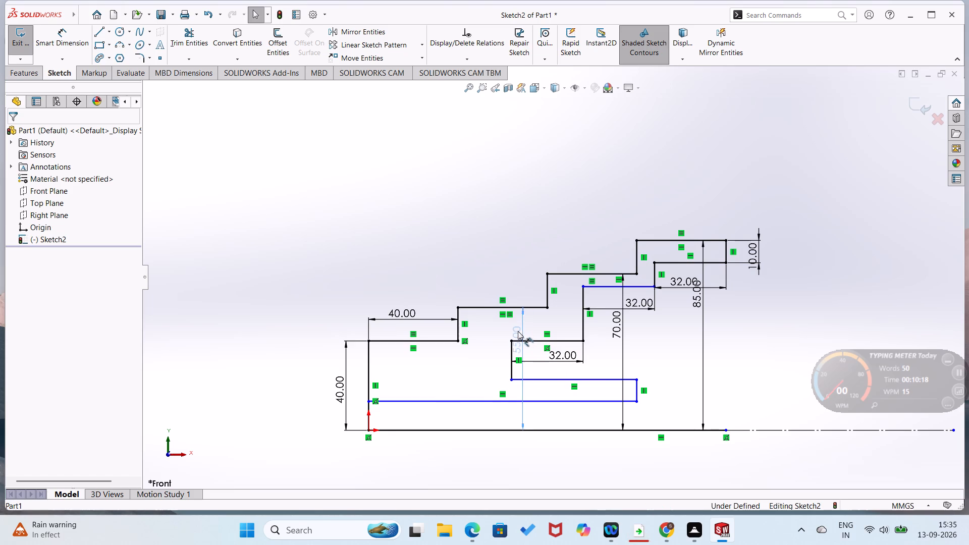
drag(518, 331, 478, 333)
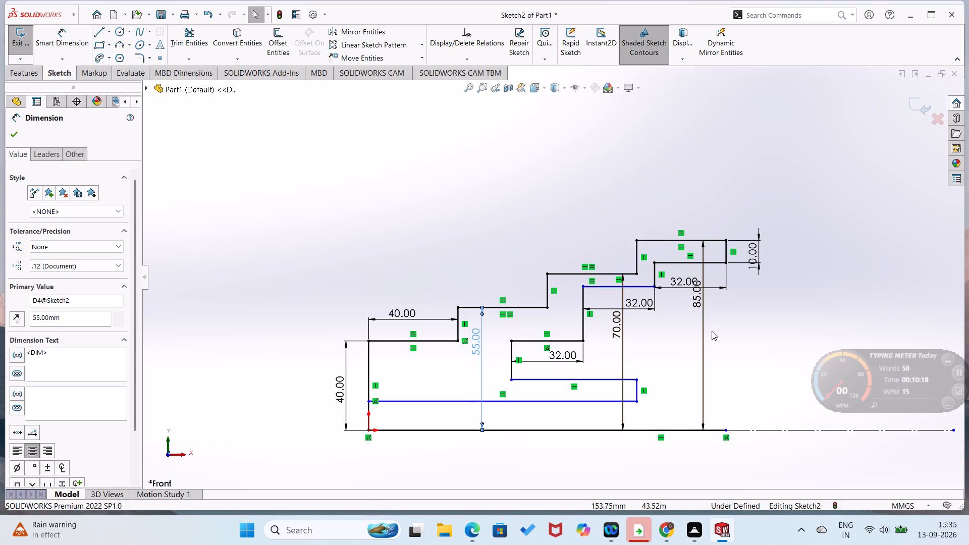
drag(698, 306, 708, 306)
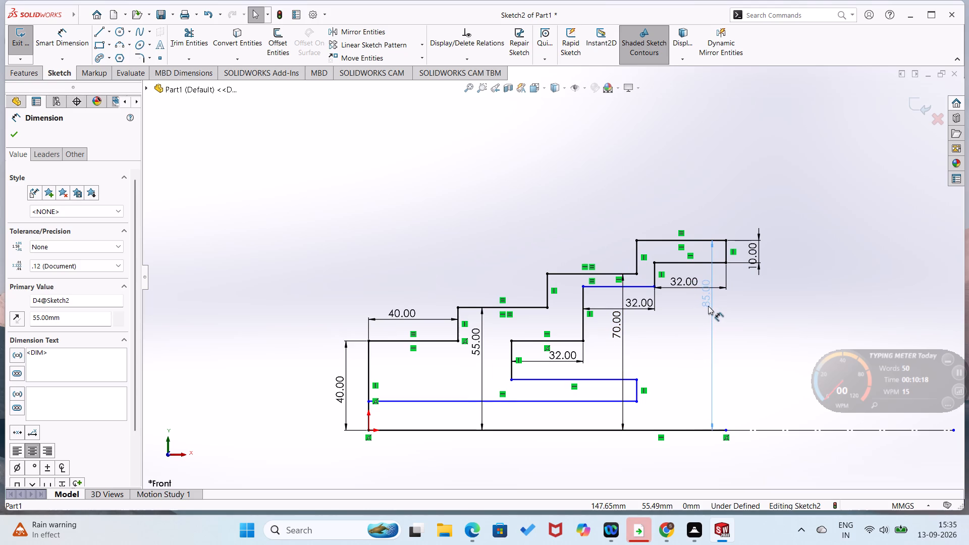
drag(708, 306, 714, 306)
click(735, 319)
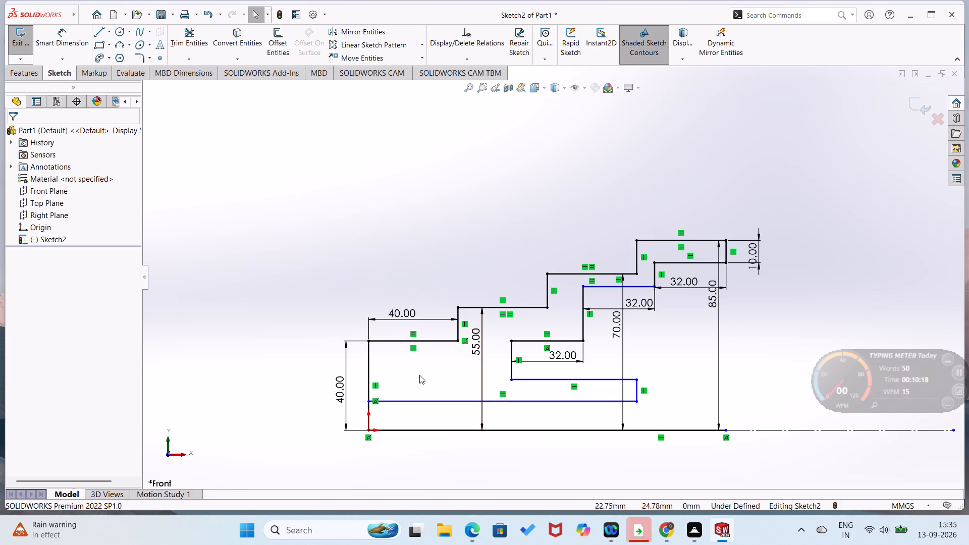
Draw a vertical line about 27 mm long from the long bottom line's inner end up to the first outer tread's corner, closing the profile.
right_drag(385, 237, 318, 259)
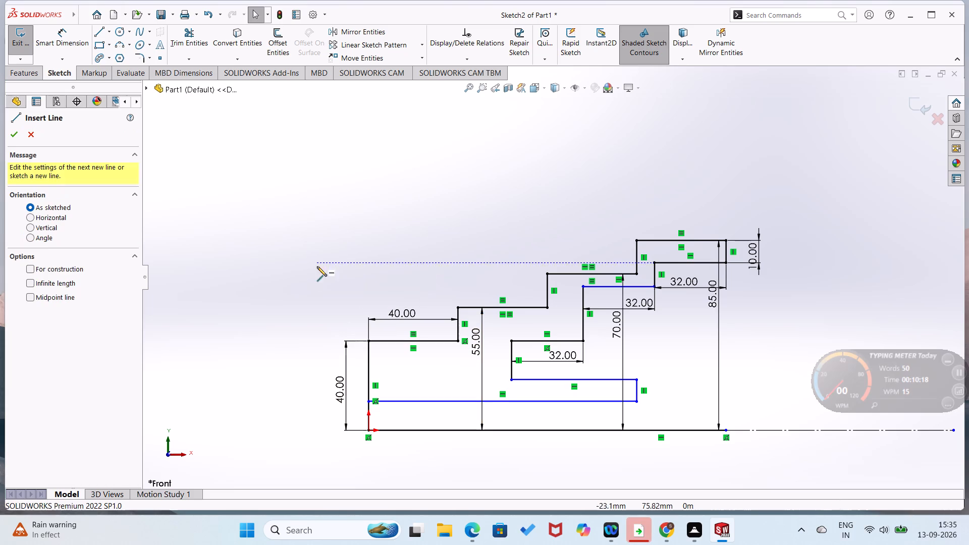
click(369, 402)
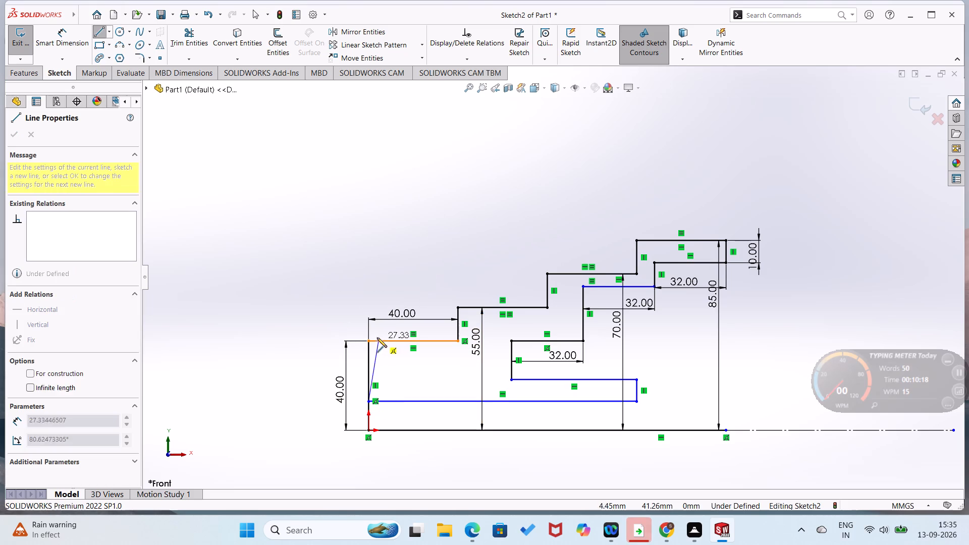
click(369, 341)
right_click(326, 272)
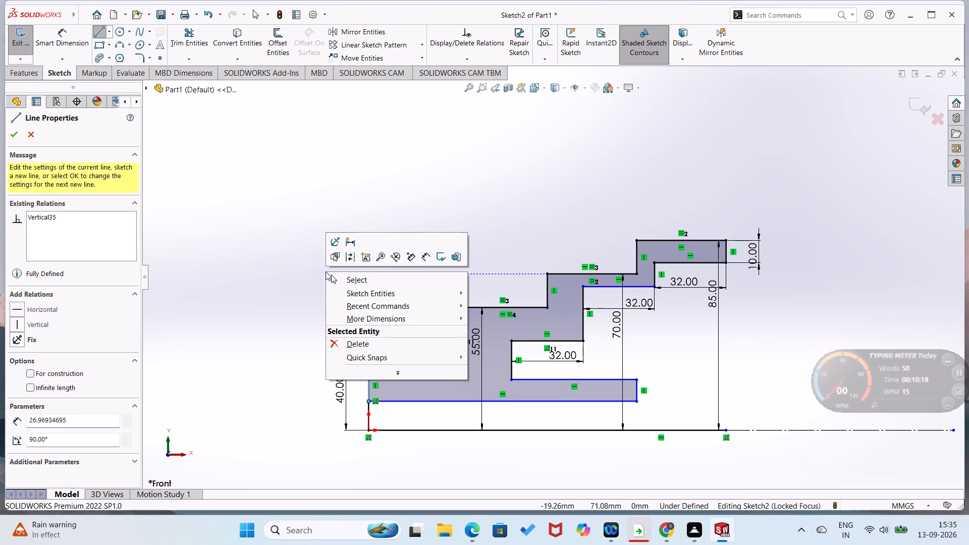
click(338, 280)
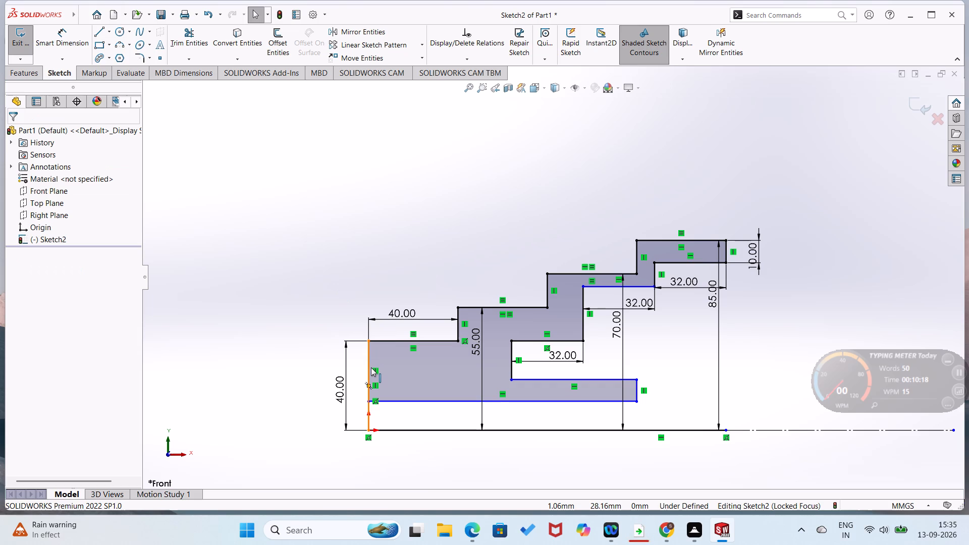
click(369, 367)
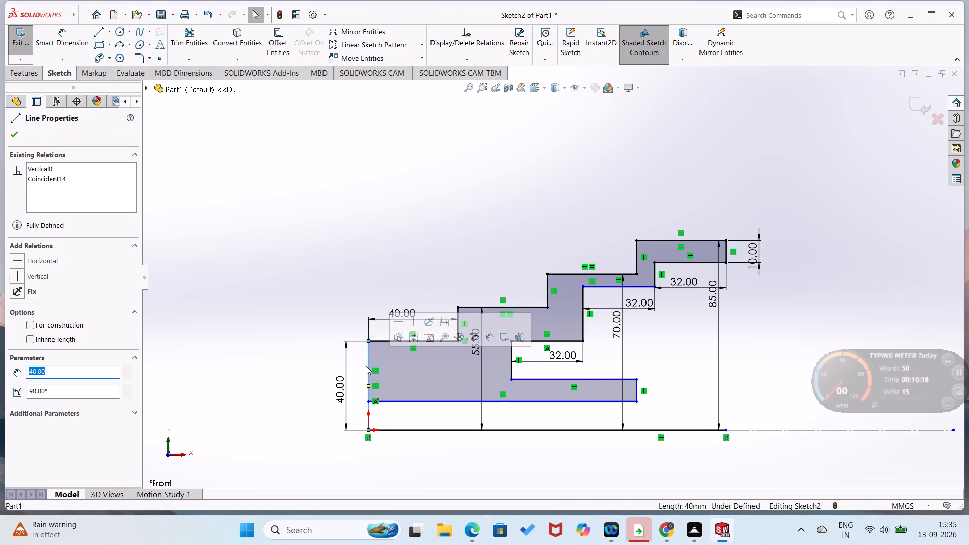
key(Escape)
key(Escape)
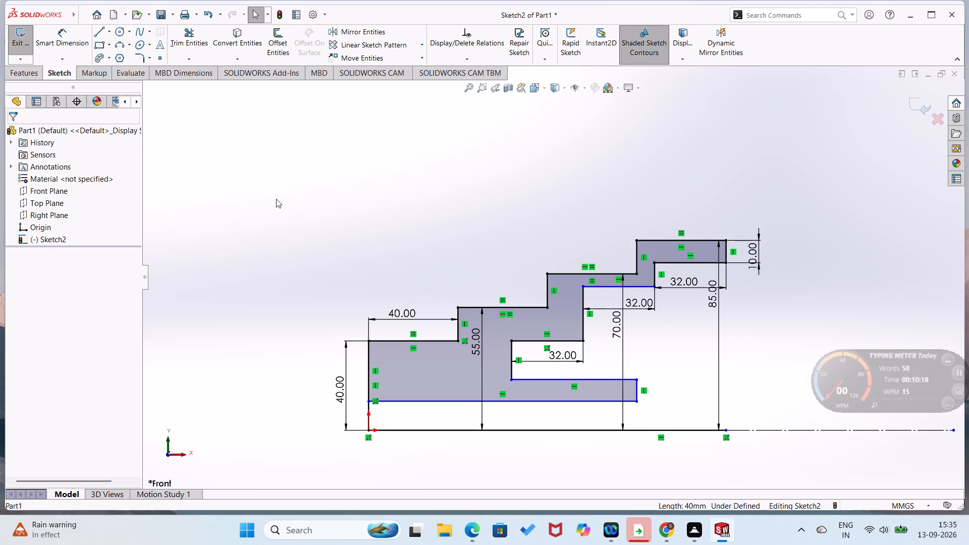
Dimension the height from the long bottom line's inner end to the first outer tread's corner as 30 mm.
right_drag(270, 190, 326, 104)
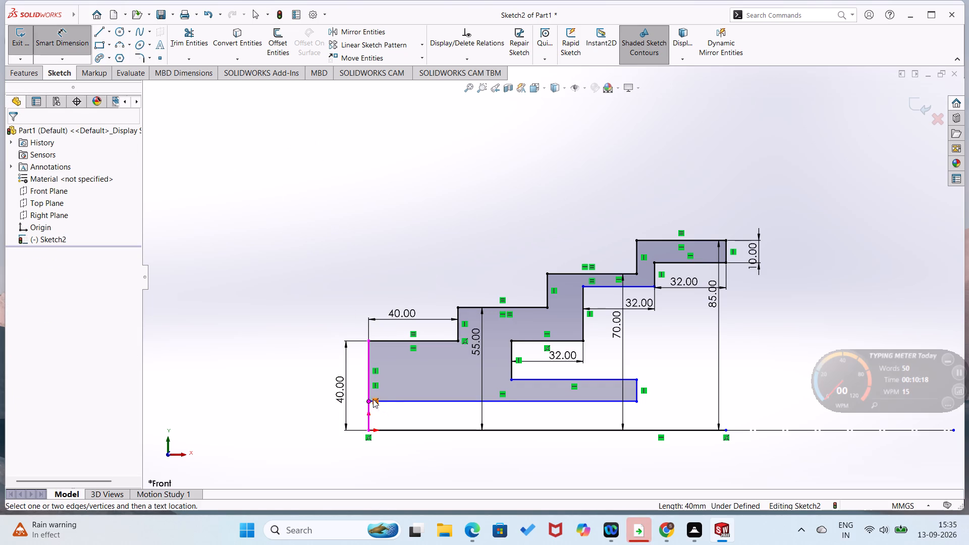
click(367, 399)
click(368, 338)
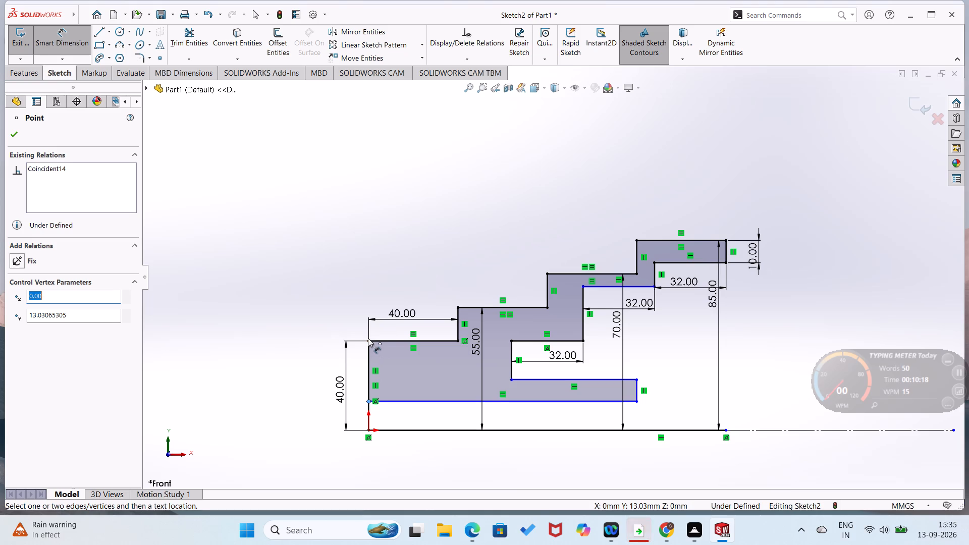
click(367, 339)
click(357, 363)
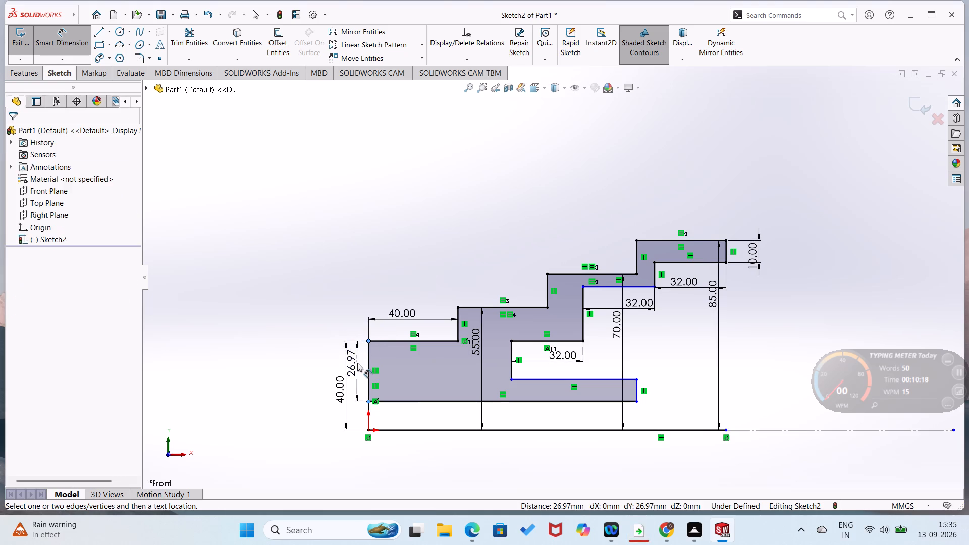
key(3)
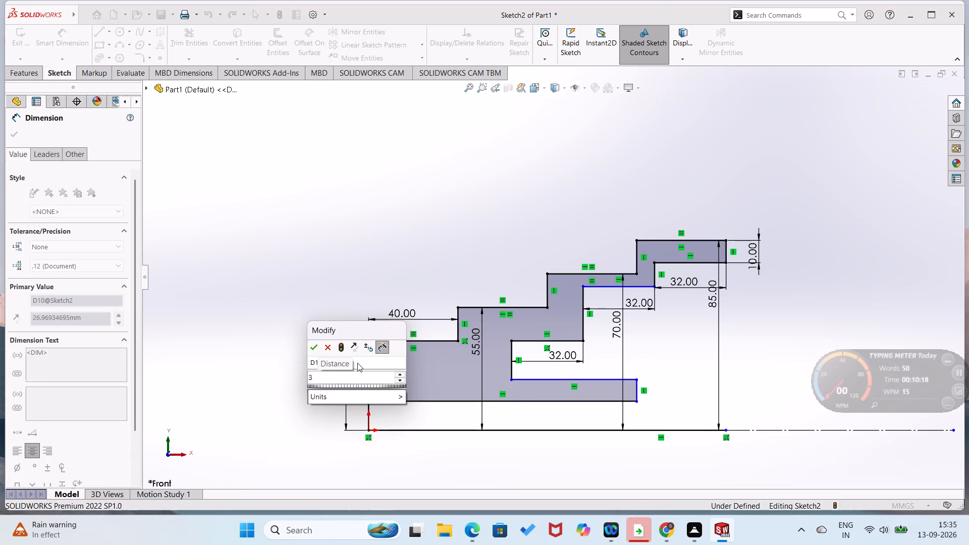
key(0)
key(Return)
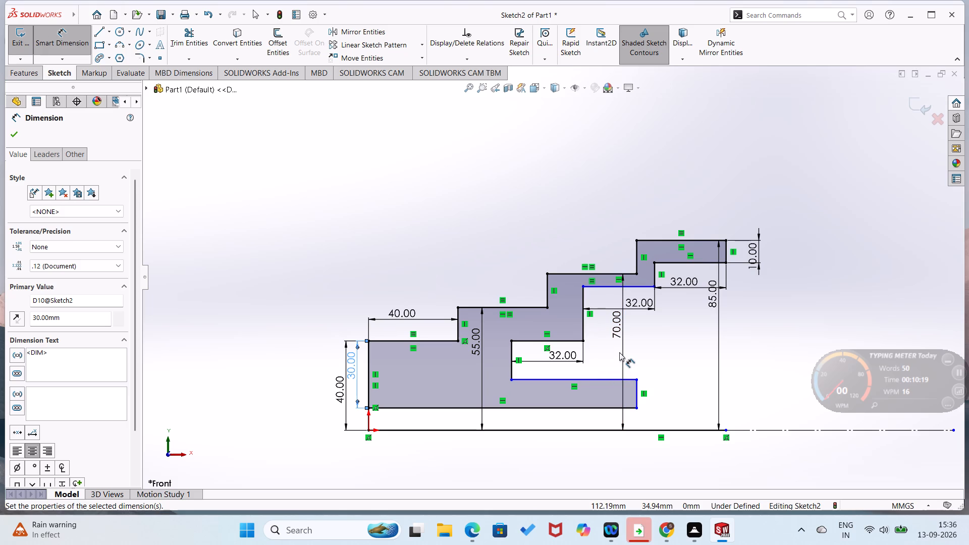
Dimension the topmost inner riser's length as 10 mm.
click(654, 272)
click(679, 299)
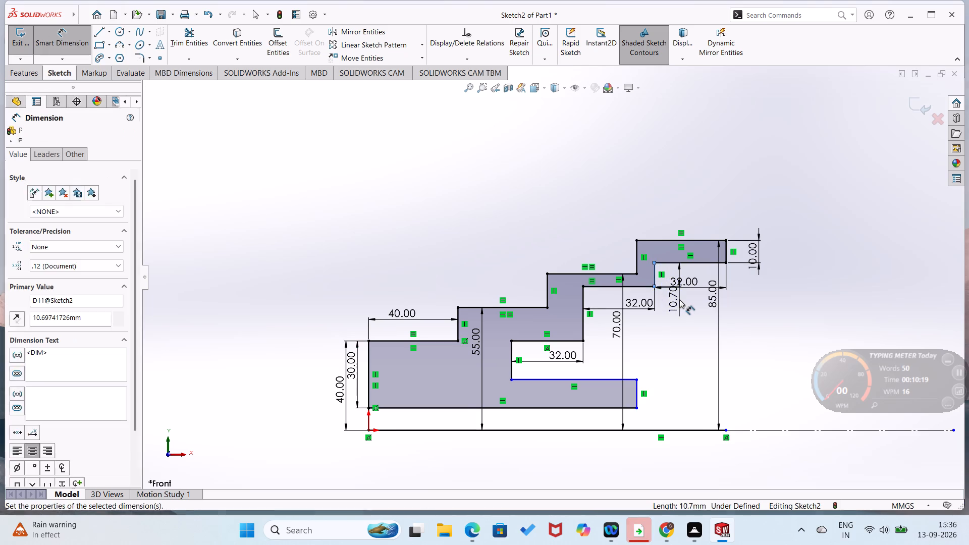
text(10)
key(Return)
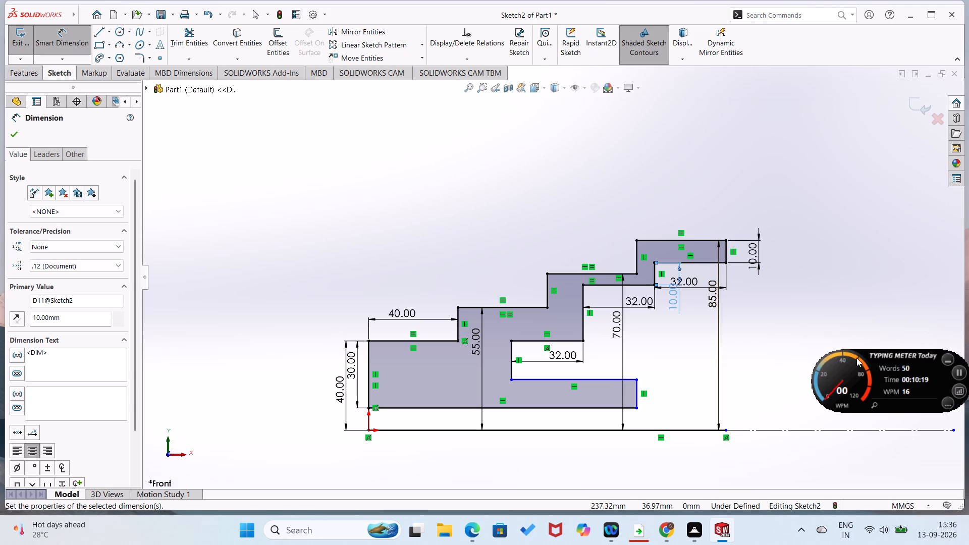
click(838, 320)
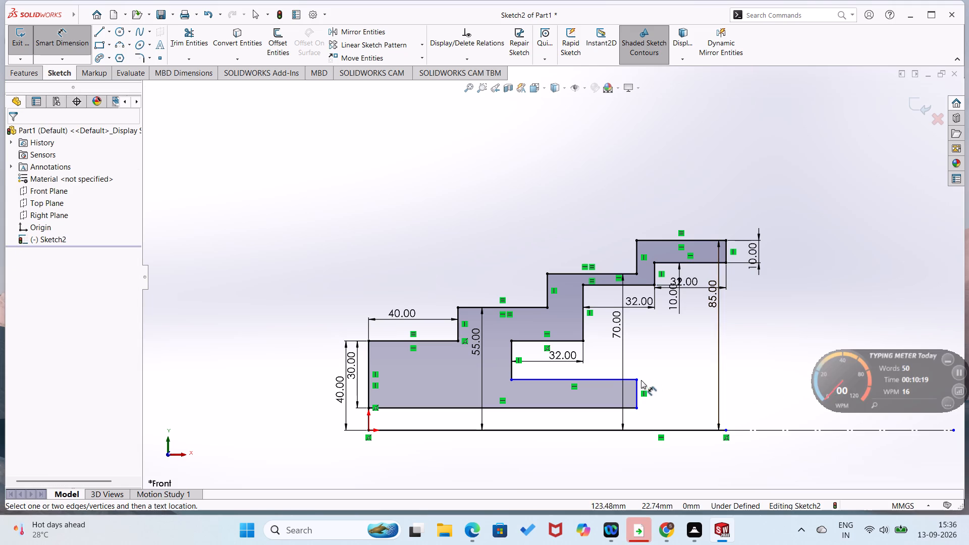
Dimension the short vertical end line of the lowest arm as 10 mm.
click(635, 386)
click(655, 390)
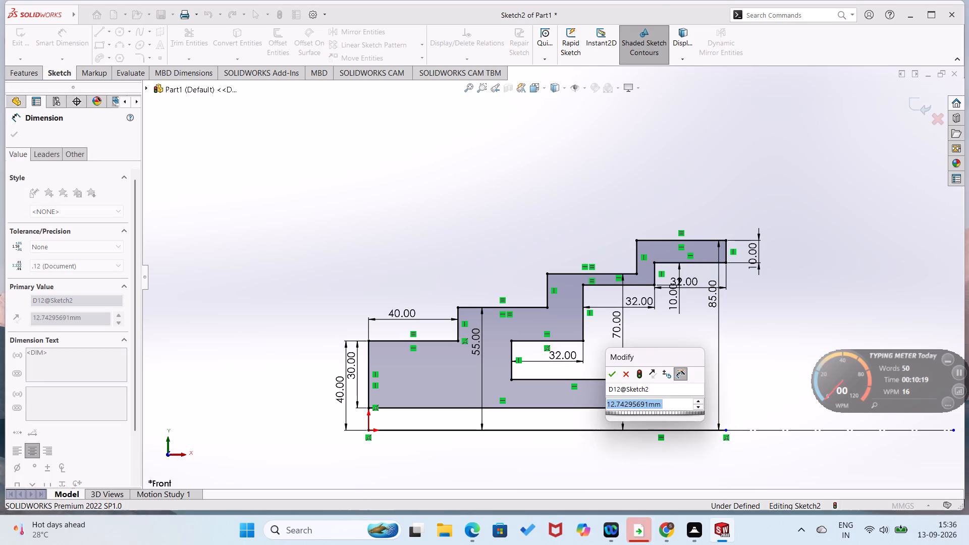
text(10)
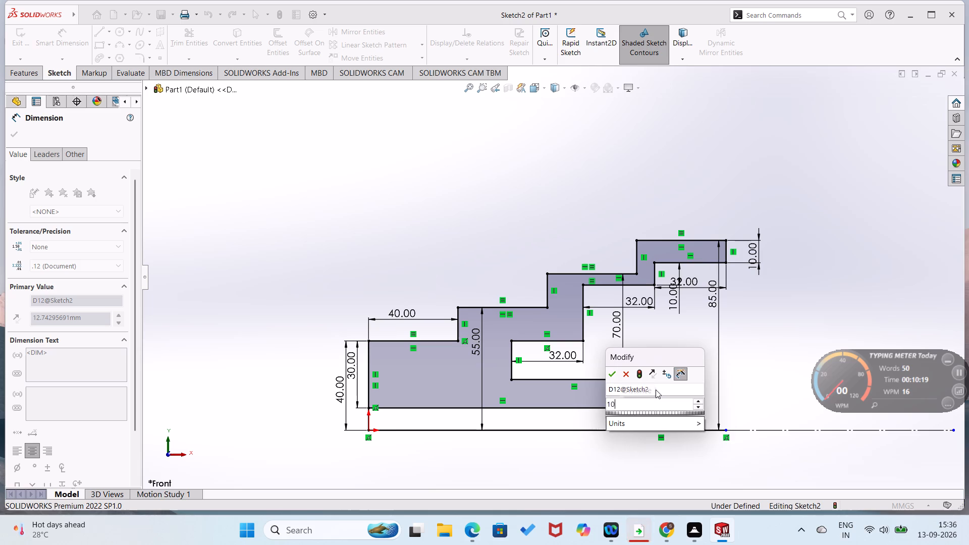
key(Return)
click(681, 387)
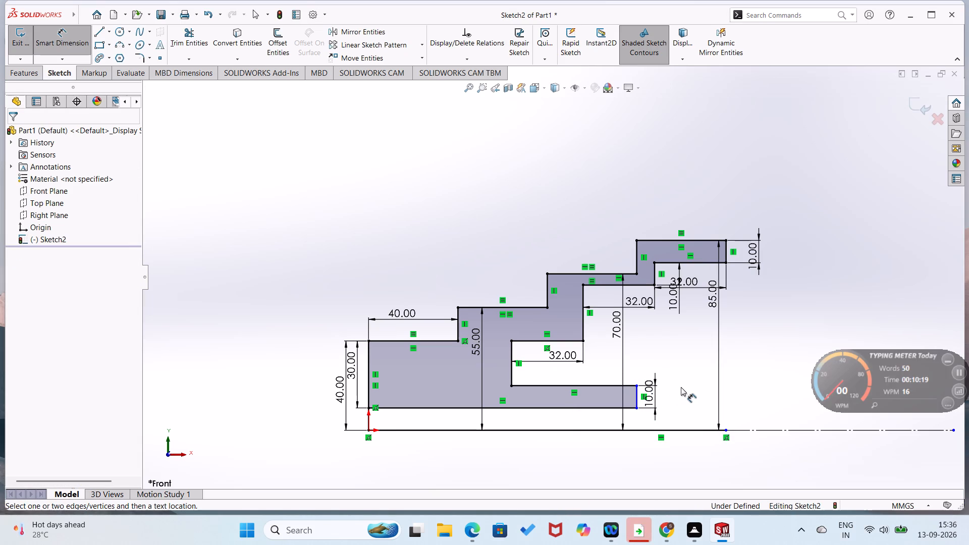
click(681, 387)
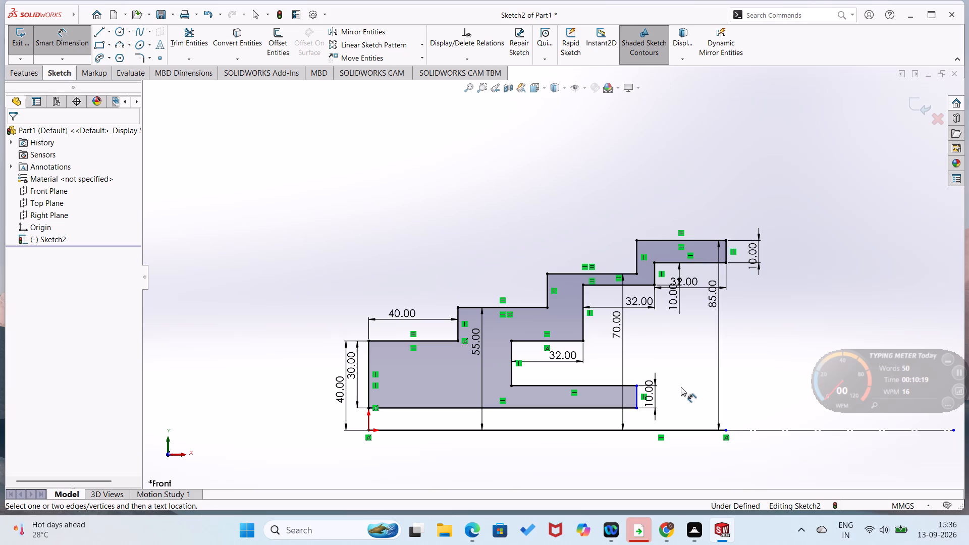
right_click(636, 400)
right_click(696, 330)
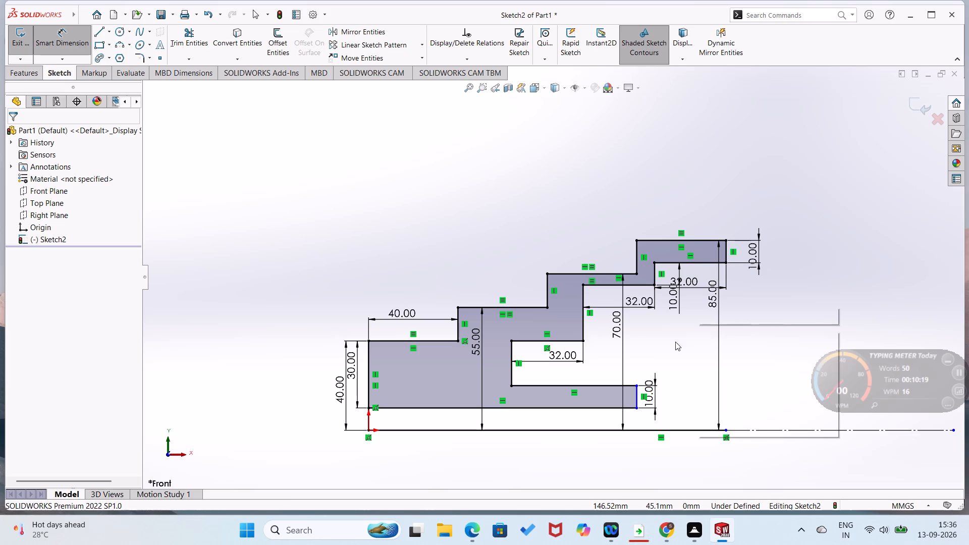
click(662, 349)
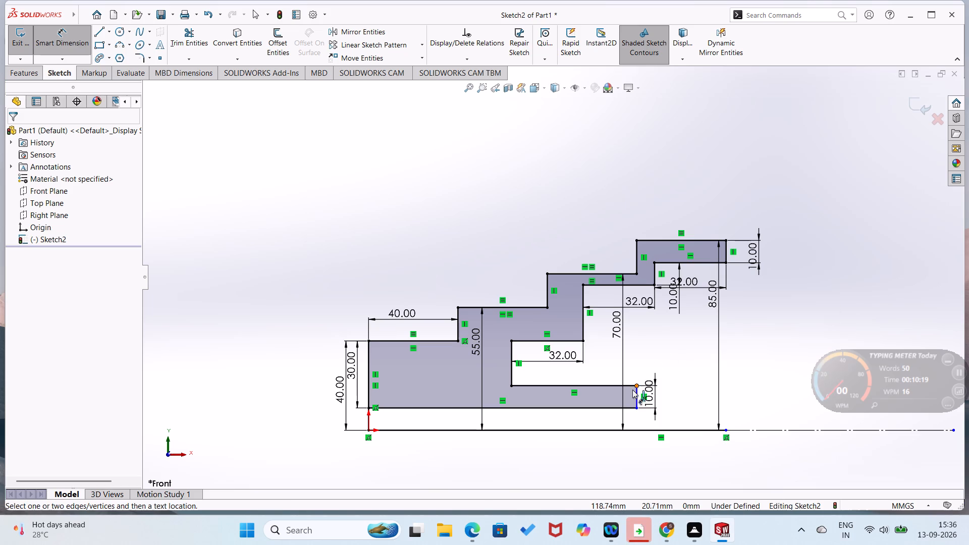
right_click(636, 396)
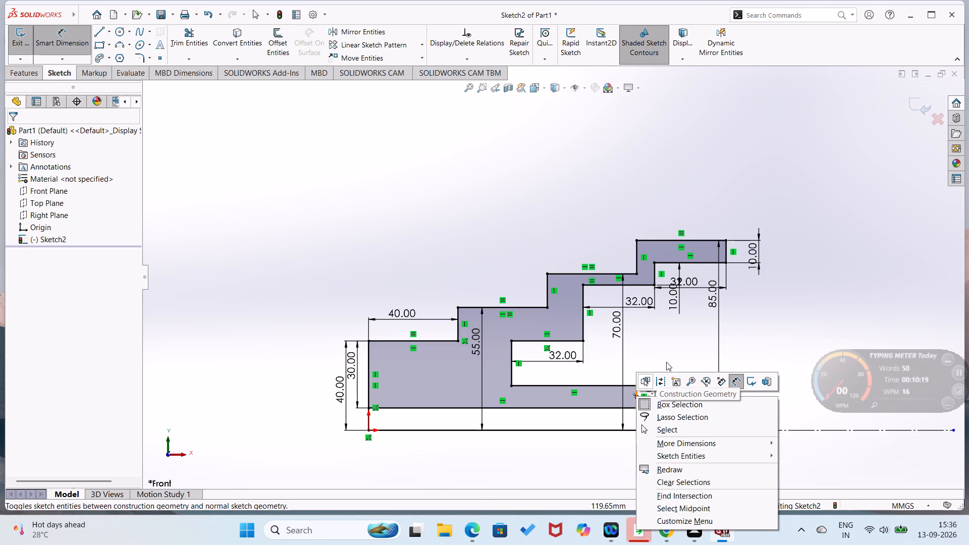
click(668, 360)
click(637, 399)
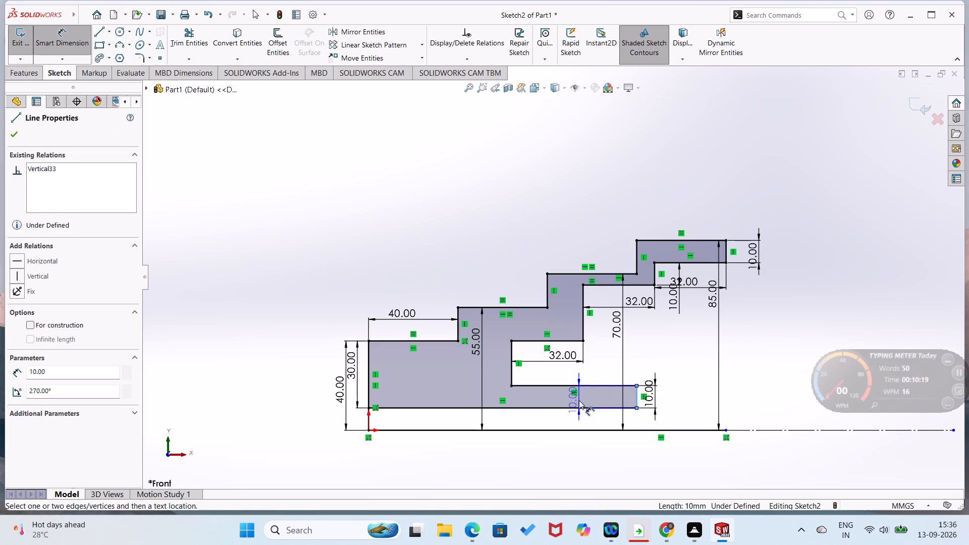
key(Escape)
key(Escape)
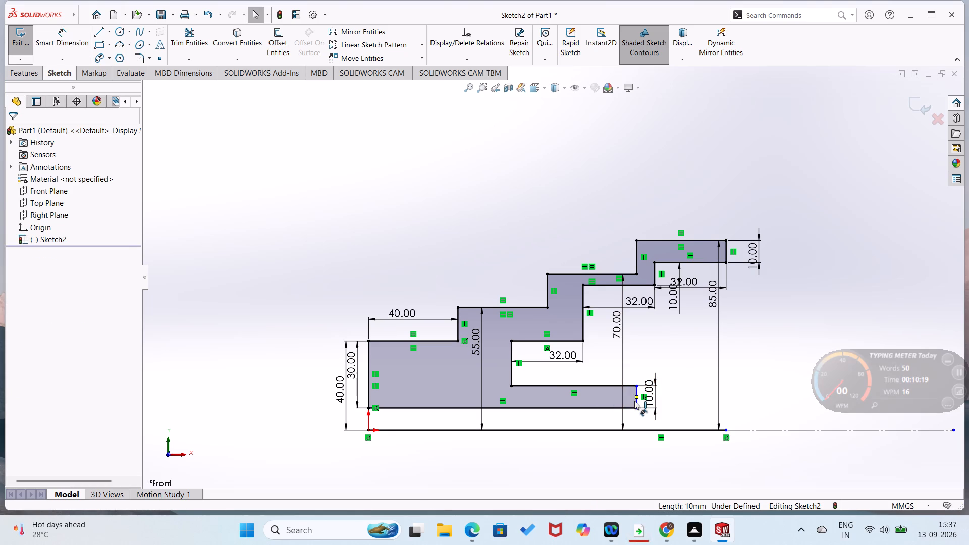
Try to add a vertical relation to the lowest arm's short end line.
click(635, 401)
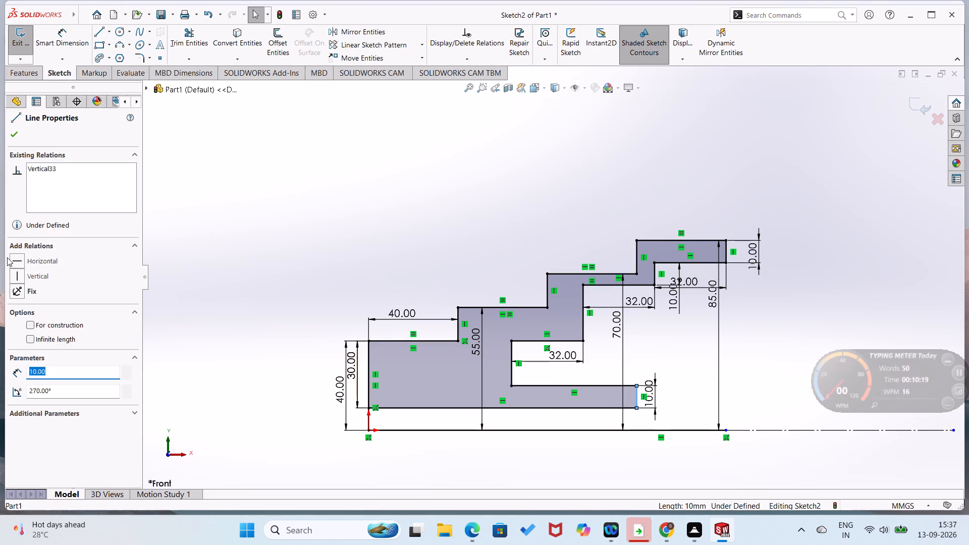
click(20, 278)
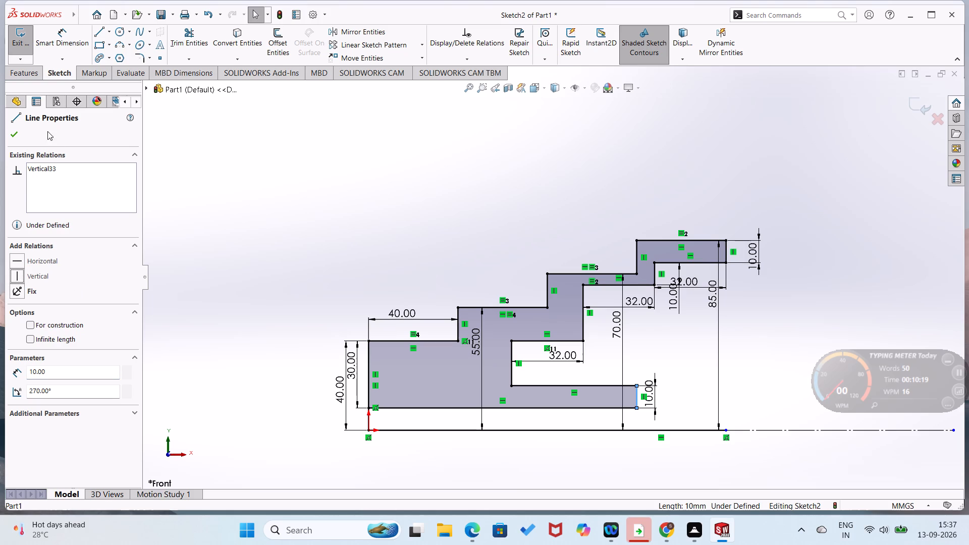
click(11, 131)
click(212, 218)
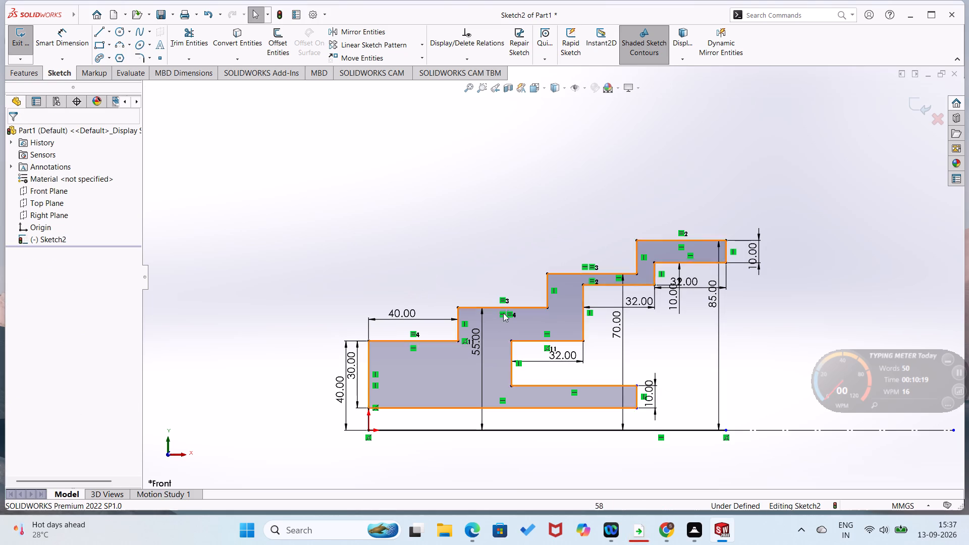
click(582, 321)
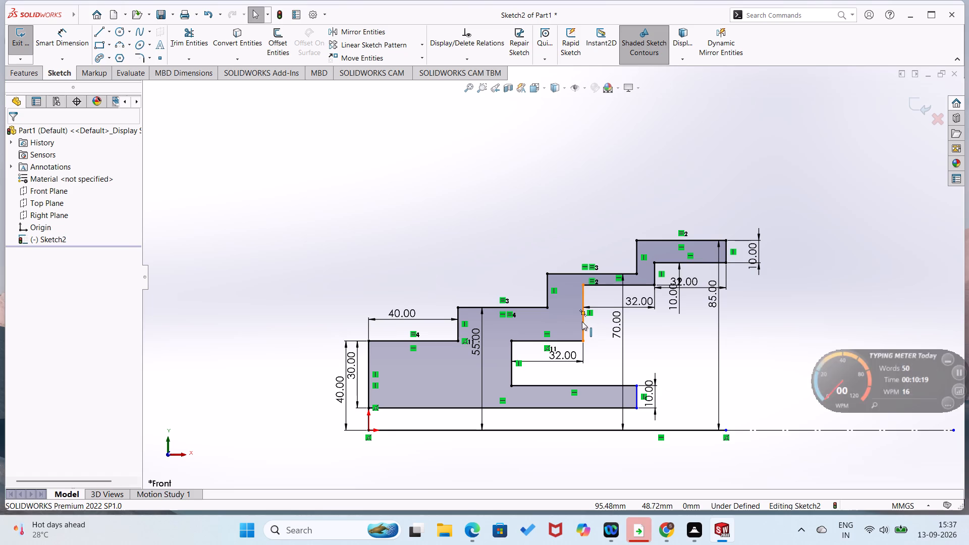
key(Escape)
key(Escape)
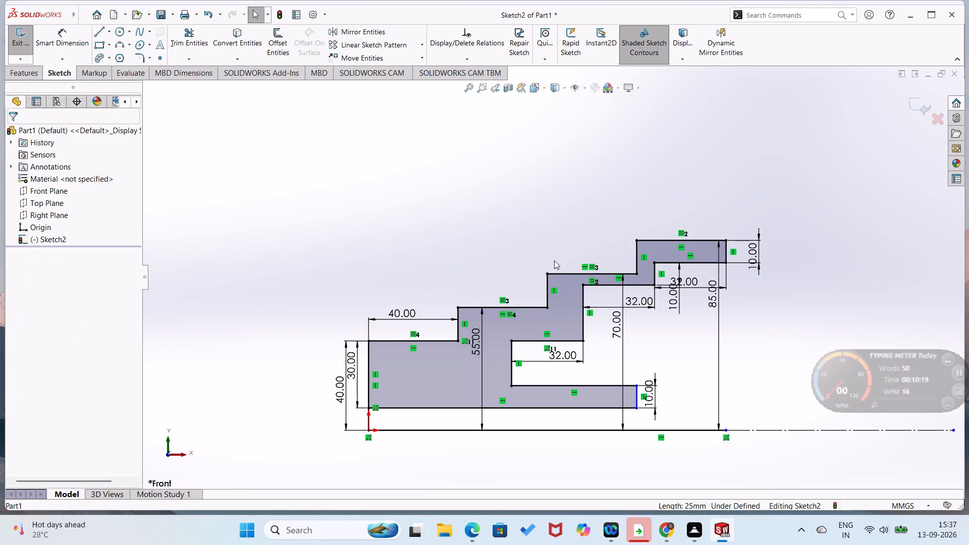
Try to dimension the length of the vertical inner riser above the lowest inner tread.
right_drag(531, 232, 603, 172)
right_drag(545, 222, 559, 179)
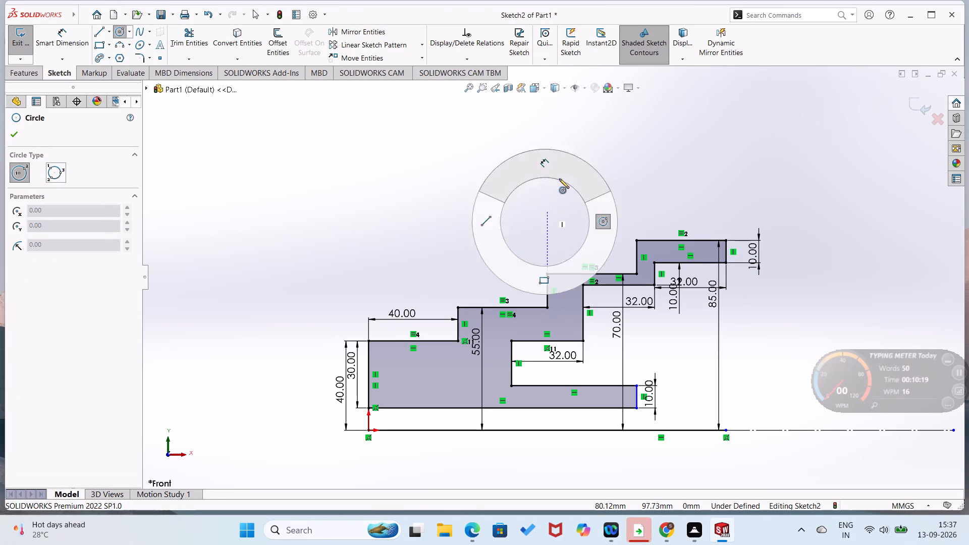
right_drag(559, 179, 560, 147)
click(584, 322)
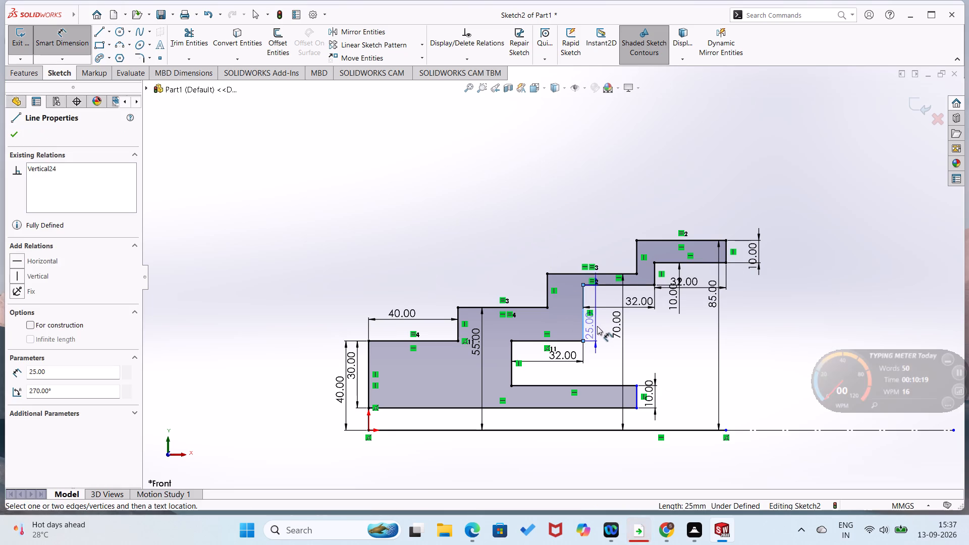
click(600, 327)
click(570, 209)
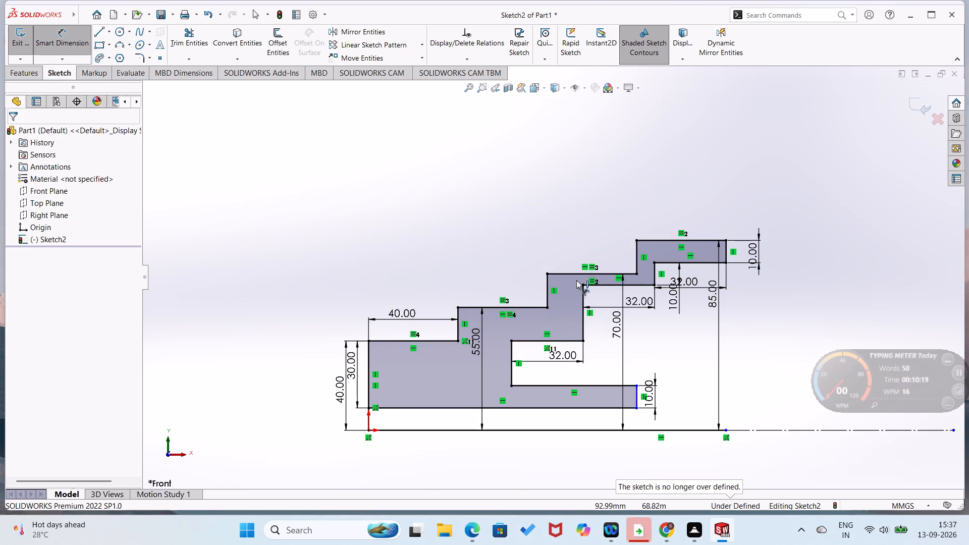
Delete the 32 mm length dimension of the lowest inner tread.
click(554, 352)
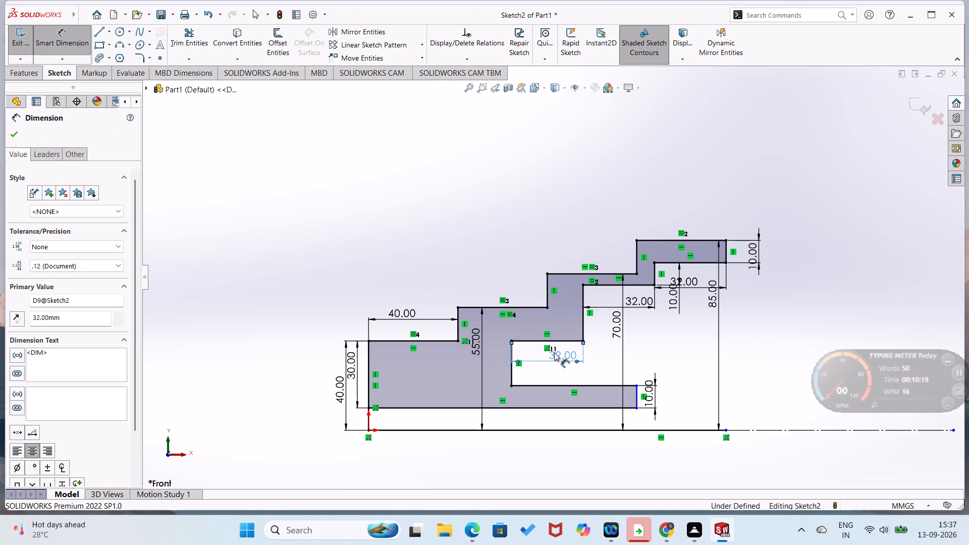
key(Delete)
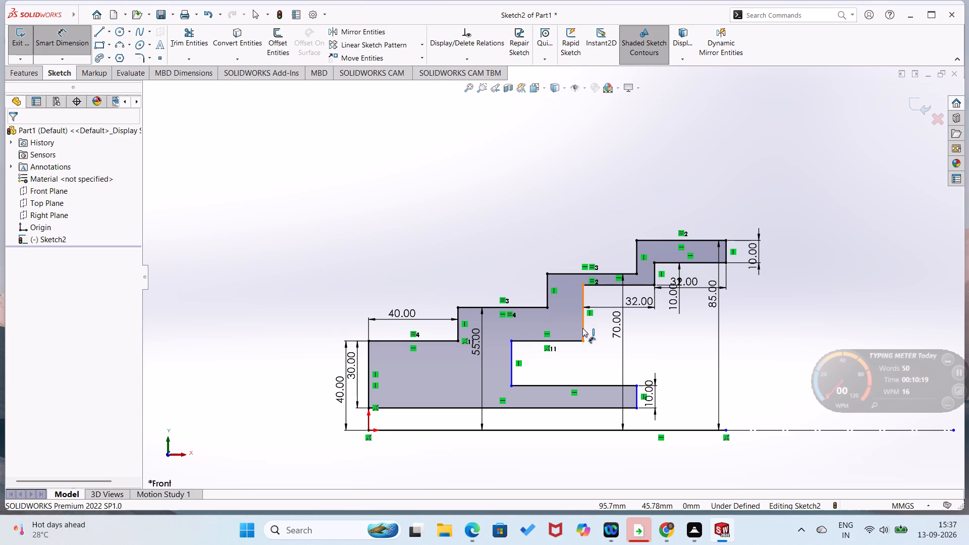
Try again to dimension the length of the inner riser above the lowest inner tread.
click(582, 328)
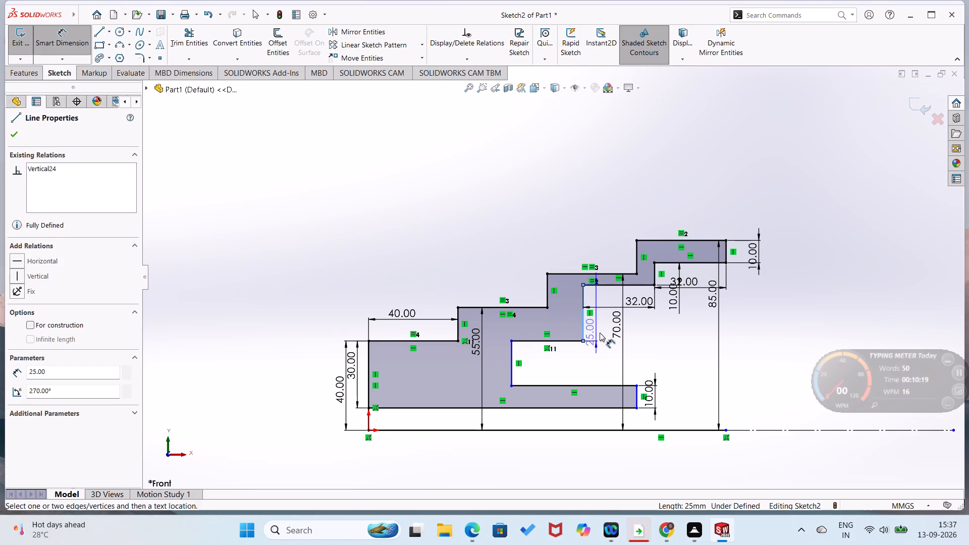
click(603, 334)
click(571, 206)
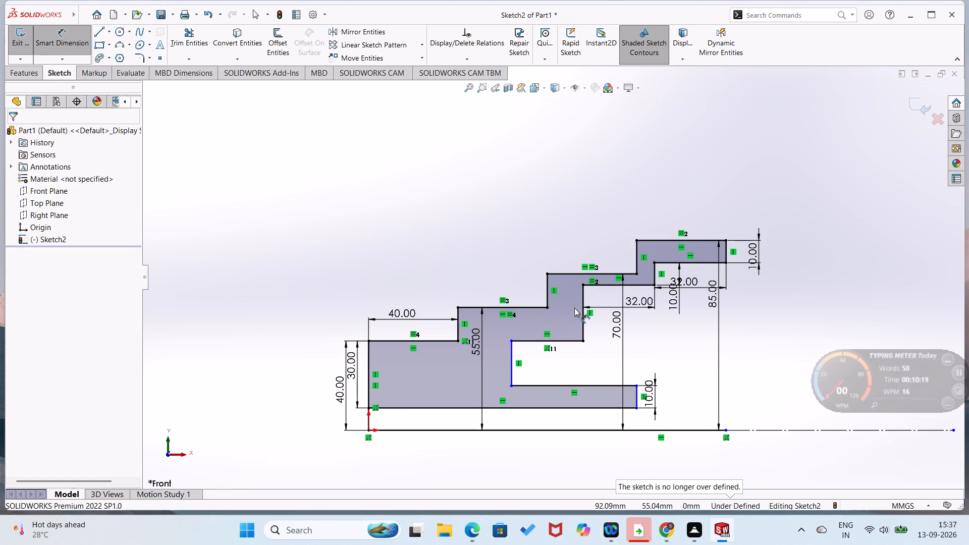
Reposition the 70 and 85 mm heights above the first outer tread and the two upper 32 mm tread dimensions above the profile.
drag(615, 328, 442, 283)
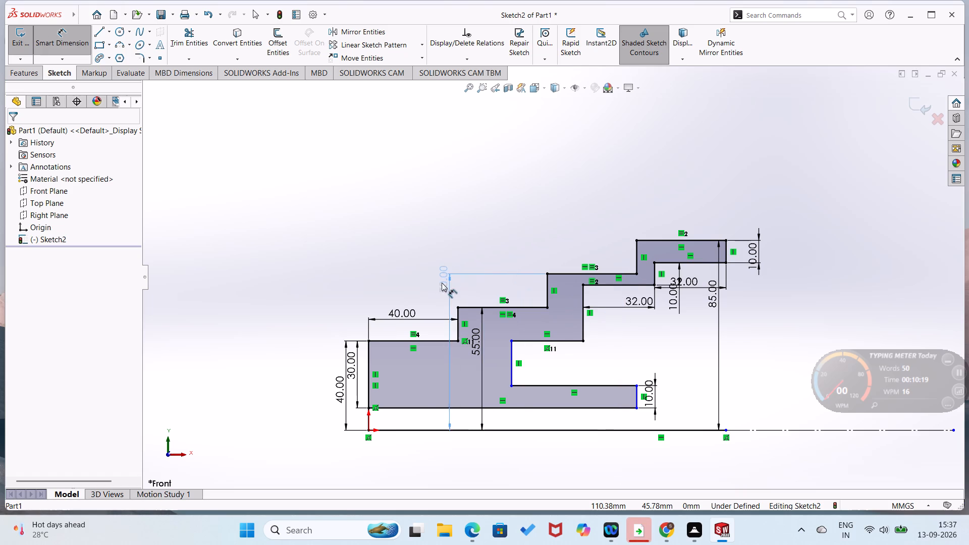
drag(442, 283, 426, 283)
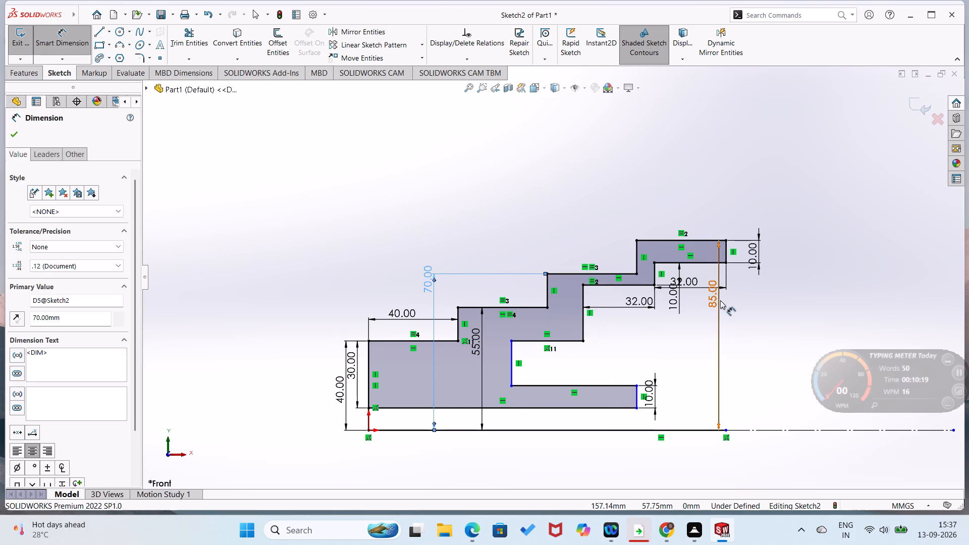
drag(721, 300, 411, 234)
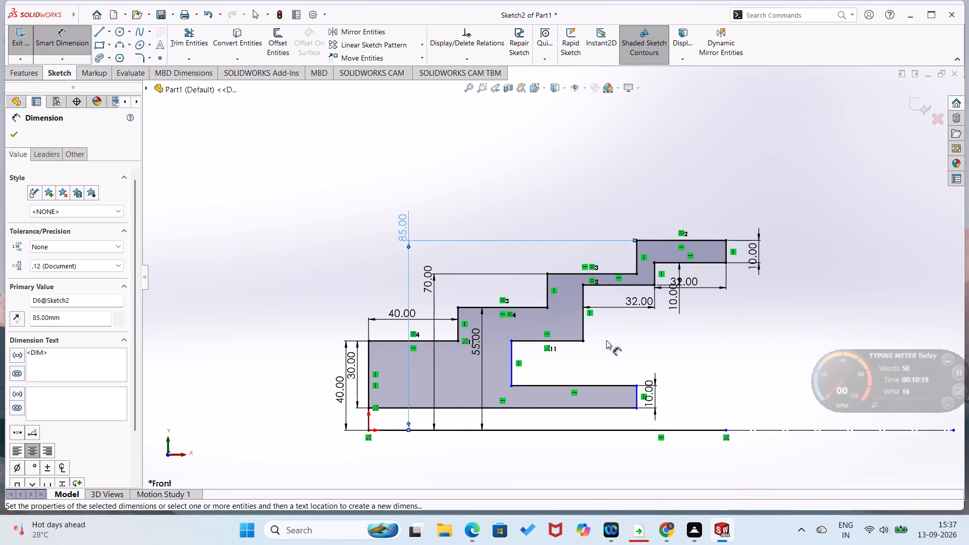
drag(650, 303, 670, 201)
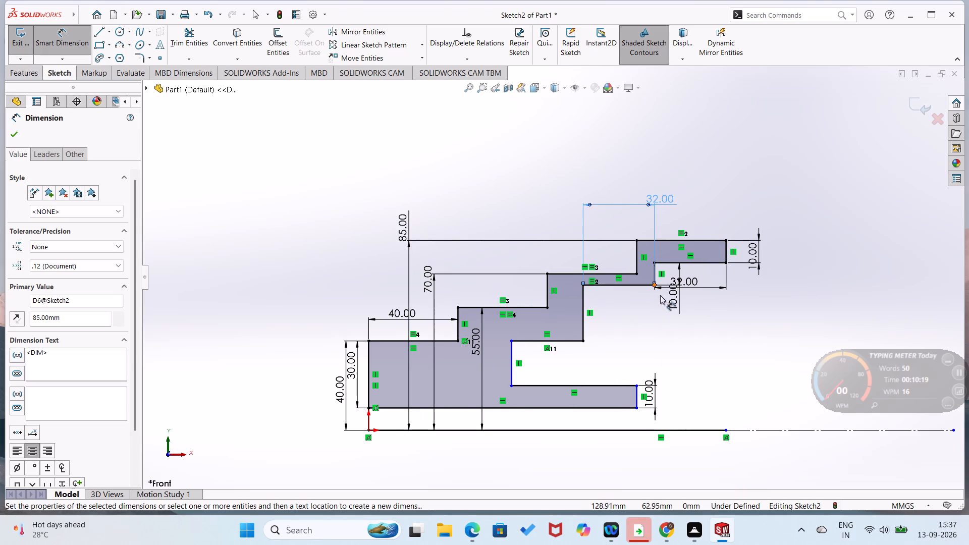
drag(713, 289, 734, 204)
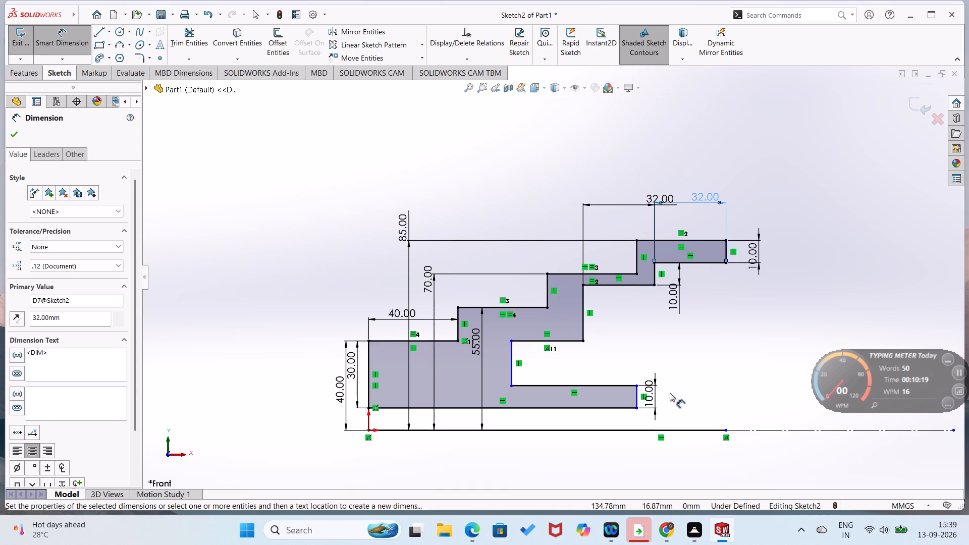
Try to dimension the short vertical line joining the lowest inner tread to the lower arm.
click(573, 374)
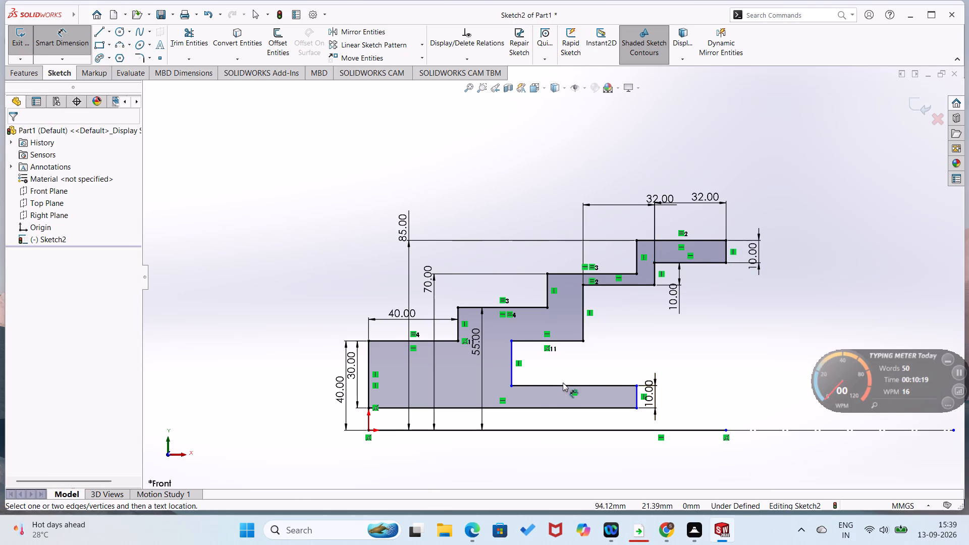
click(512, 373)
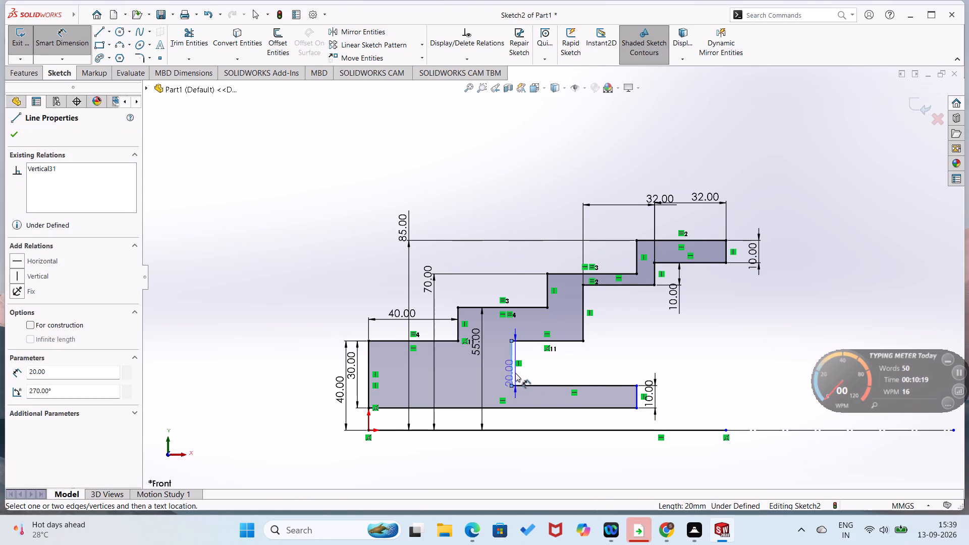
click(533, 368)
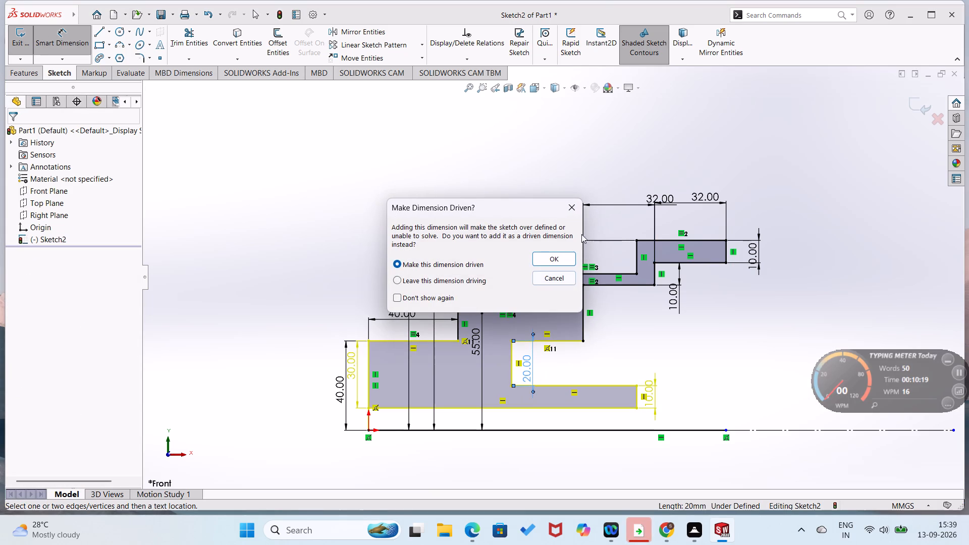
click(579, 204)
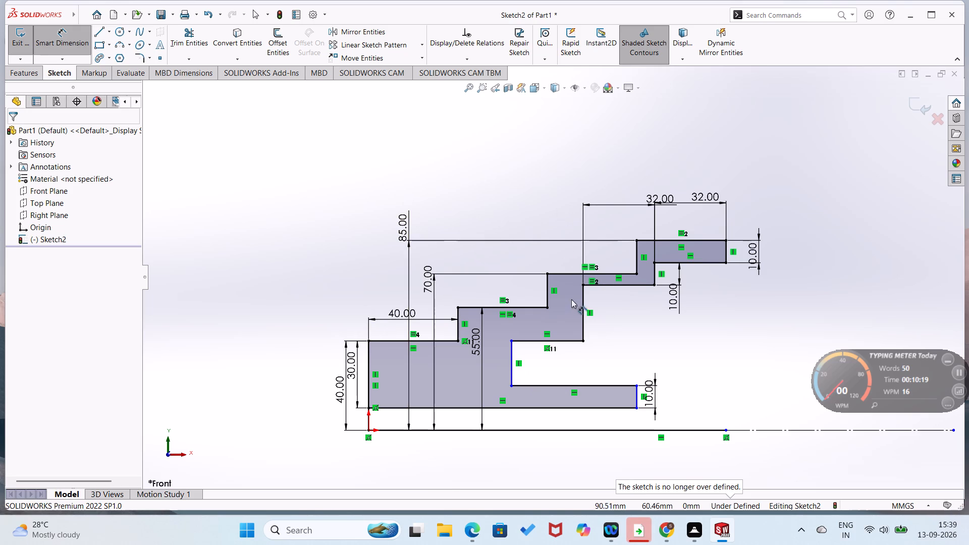
Dimension the lowest inner tread's length as 32 mm.
click(577, 340)
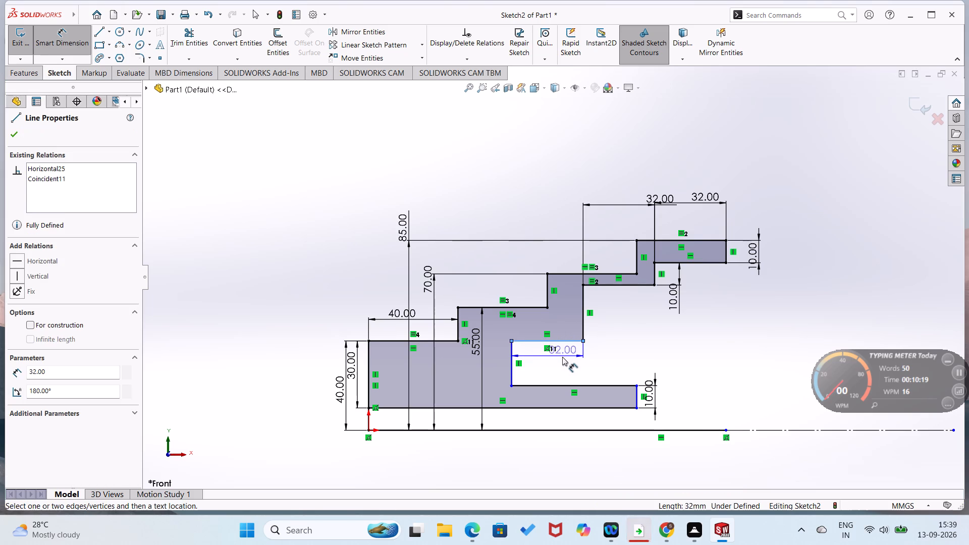
click(562, 357)
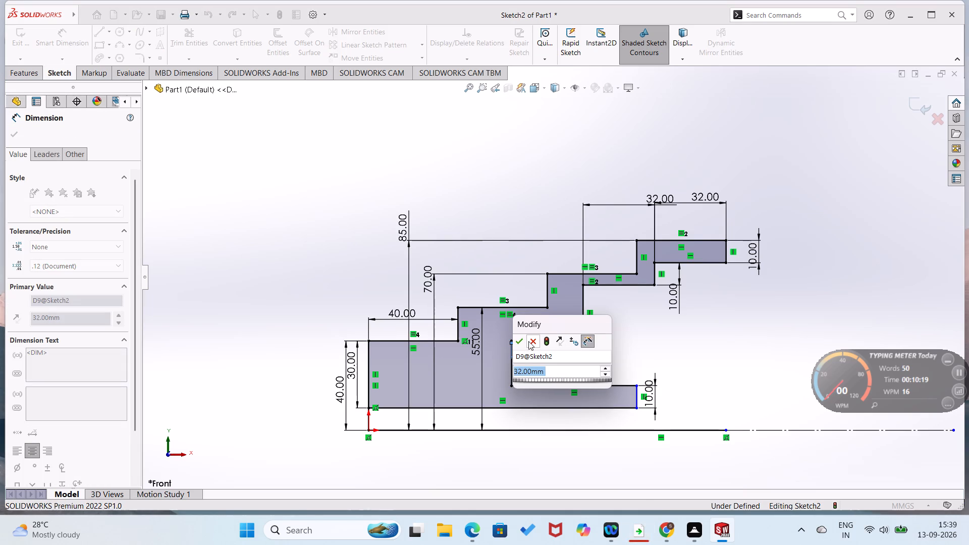
click(518, 343)
Dimension the profile's long bottom line as 120 mm.
click(514, 406)
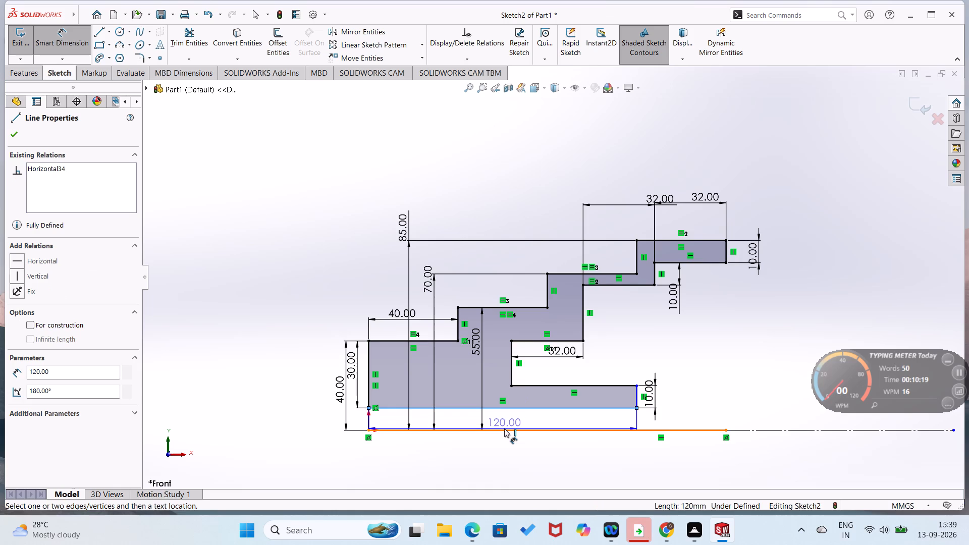
click(509, 425)
click(623, 351)
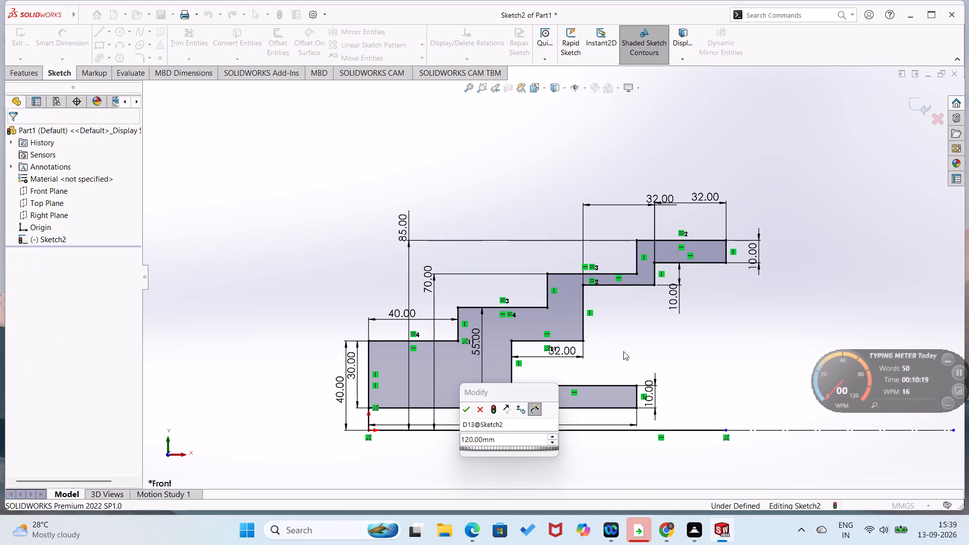
click(469, 411)
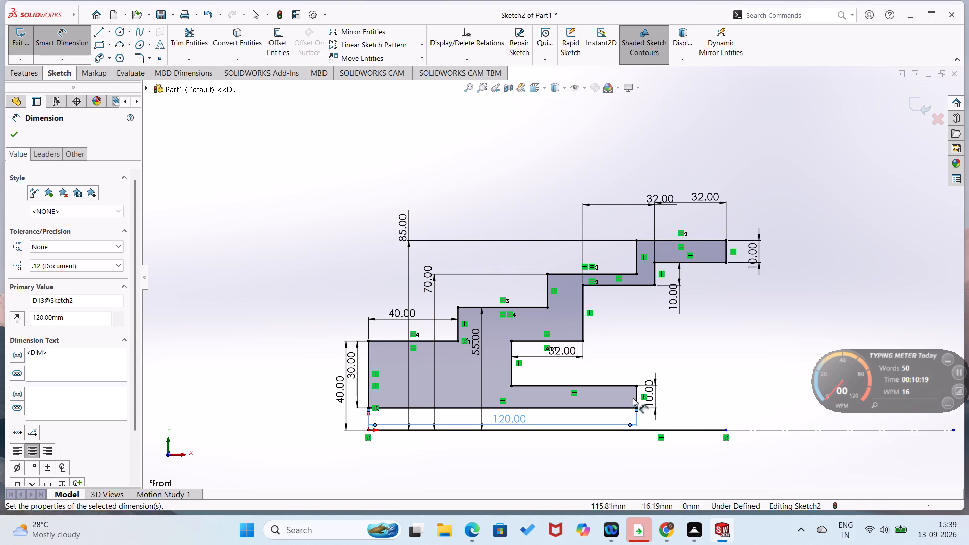
Shorten the solid base line from the origin so that its free end lies at X 120 mm, below the lower arm's end.
drag(727, 429, 694, 434)
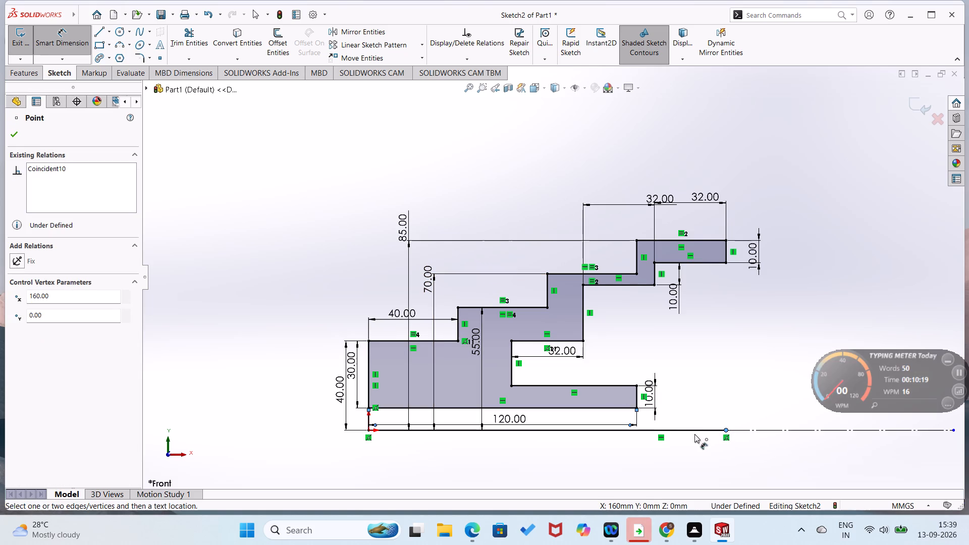
drag(694, 434, 635, 427)
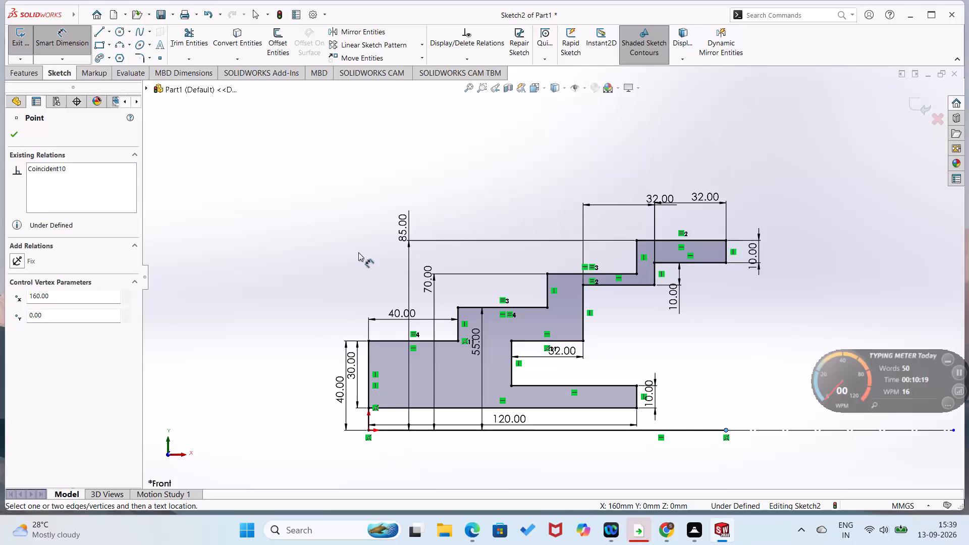
key(Escape)
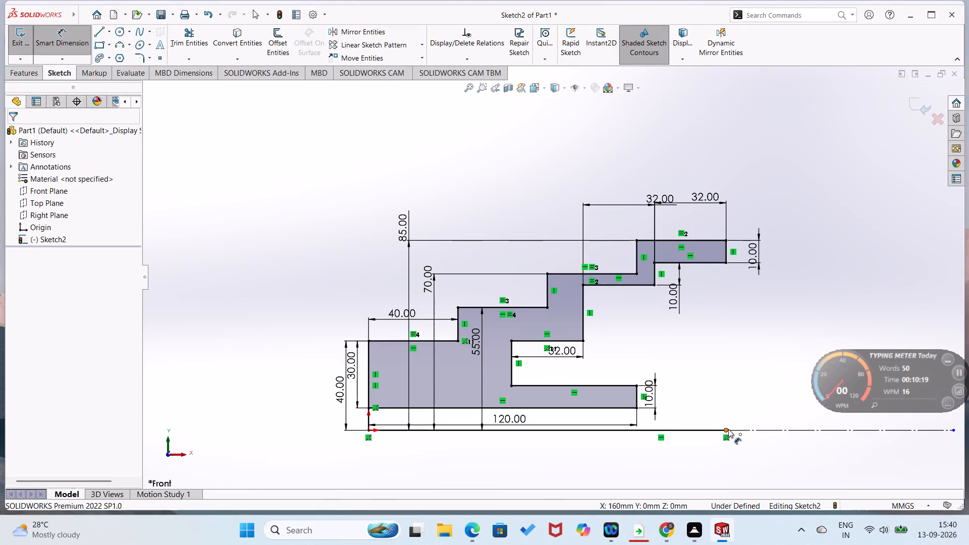
drag(725, 429, 644, 413)
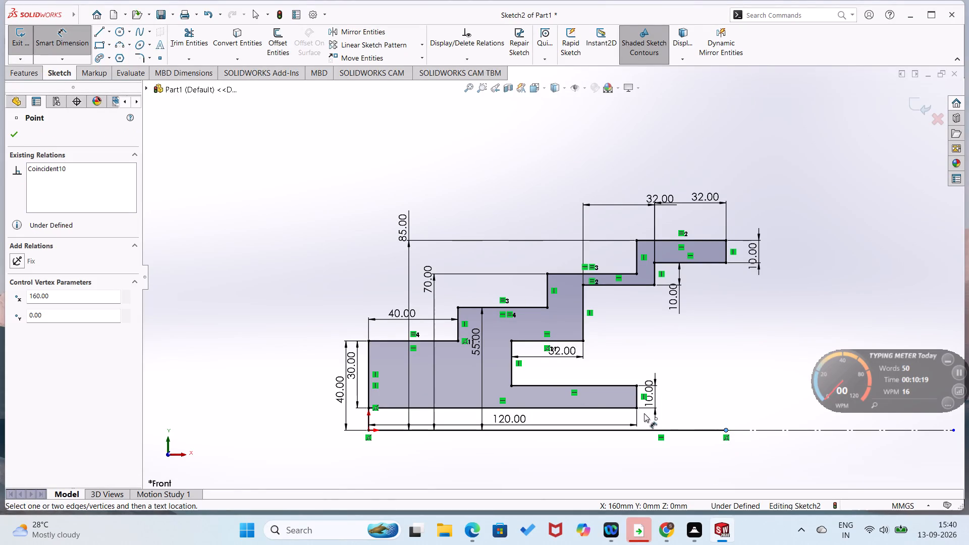
drag(644, 413, 632, 420)
key(Escape)
key(Escape)
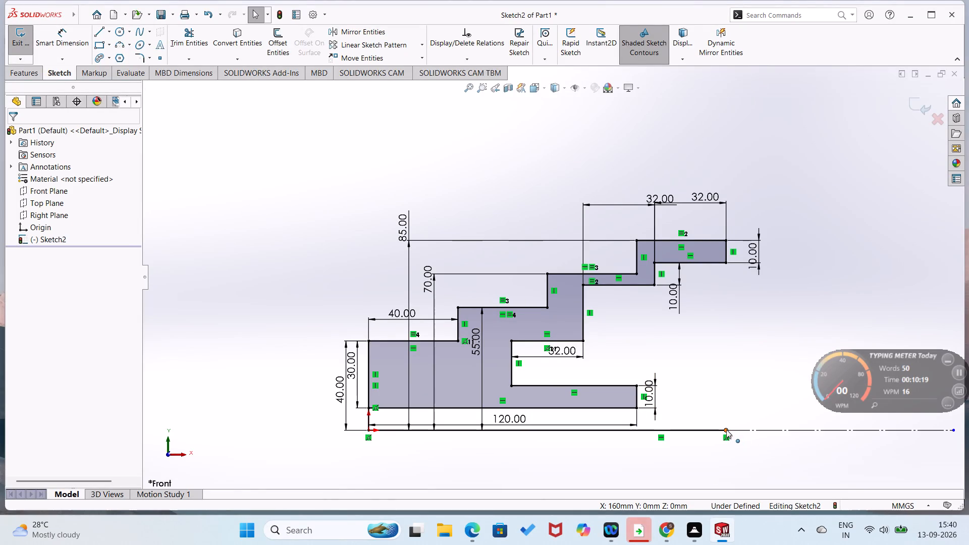
drag(726, 429, 638, 424)
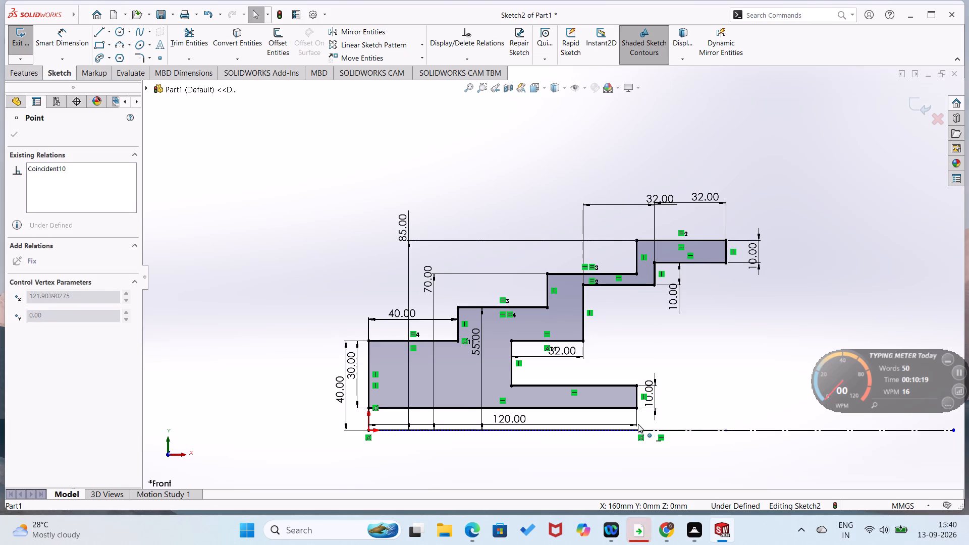
drag(638, 424, 637, 424)
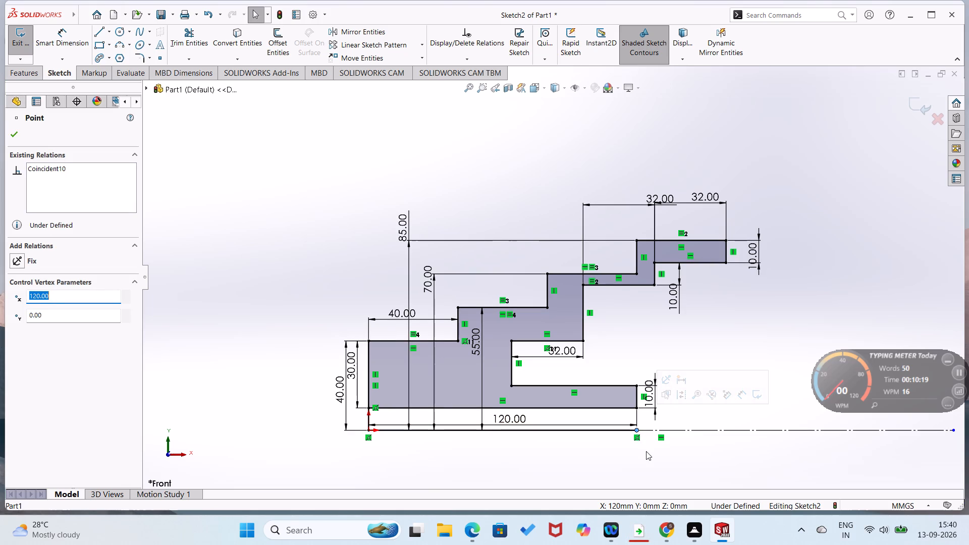
key(Escape)
click(646, 452)
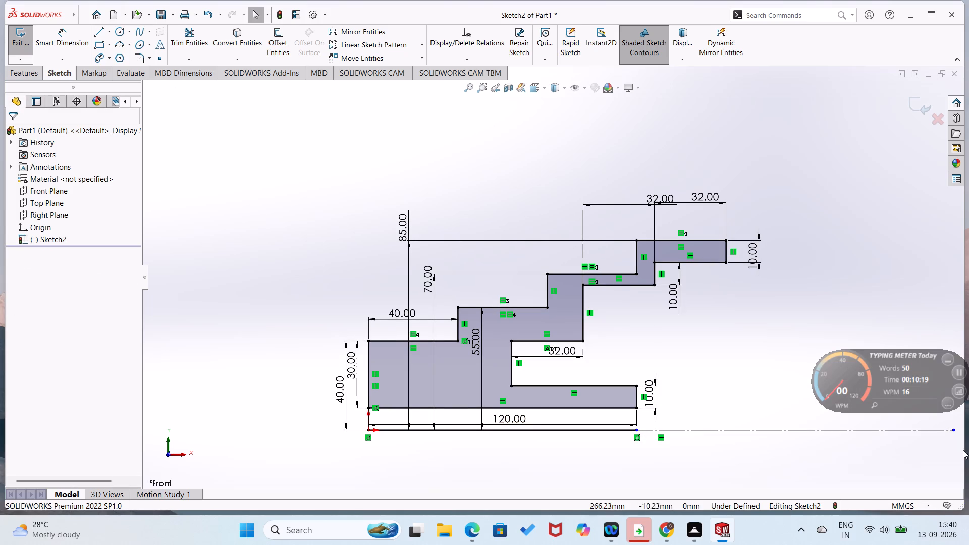
Shorten the horizontal construction line so that its free end lies at X 160 mm, below the topmost step's end.
drag(954, 430, 841, 423)
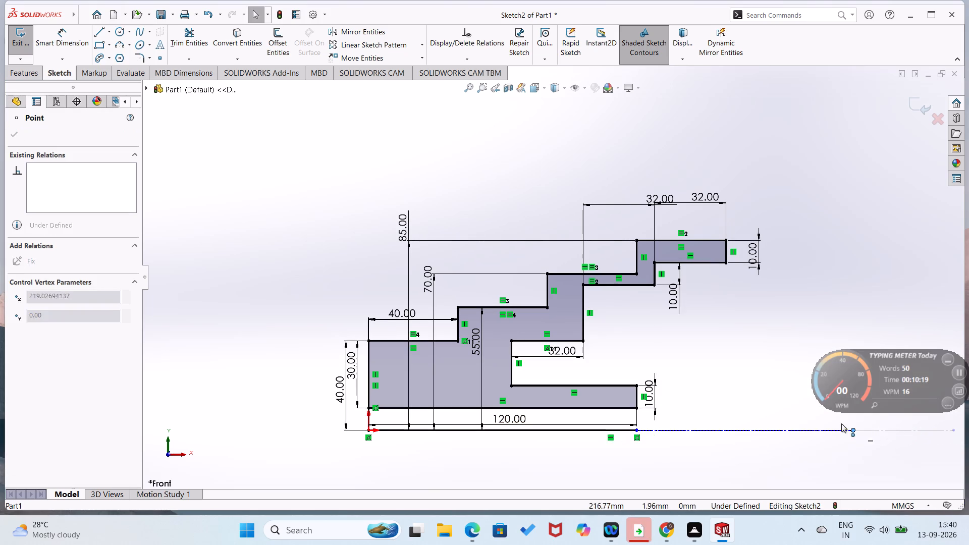
drag(841, 423, 725, 413)
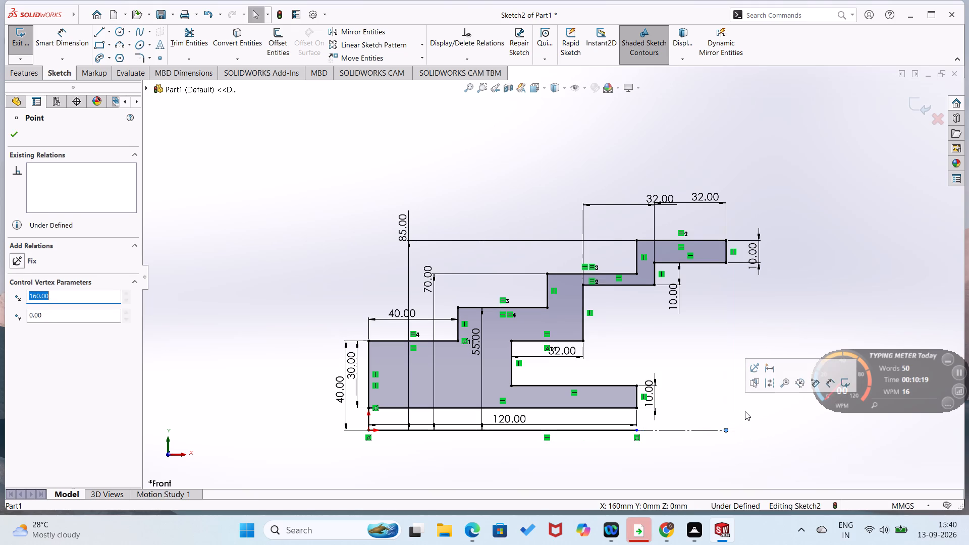
click(747, 411)
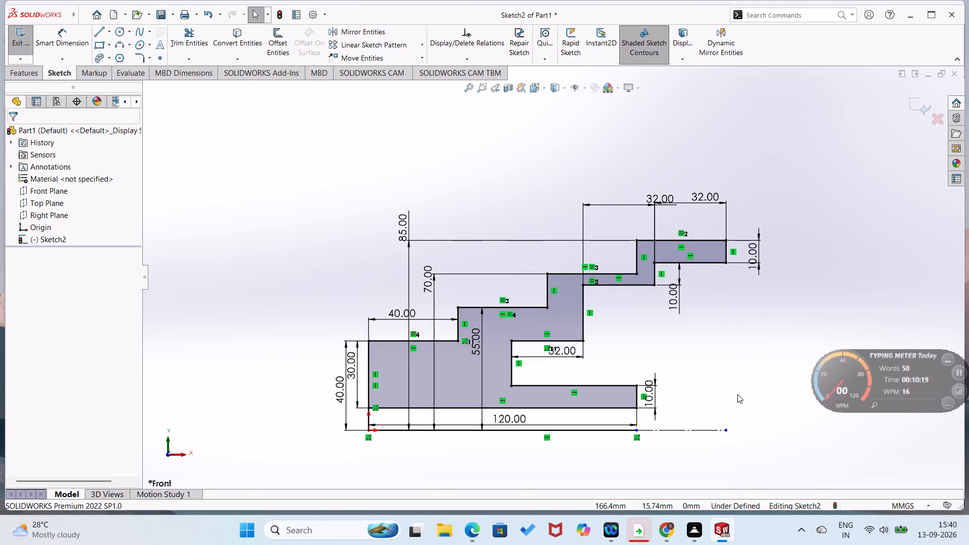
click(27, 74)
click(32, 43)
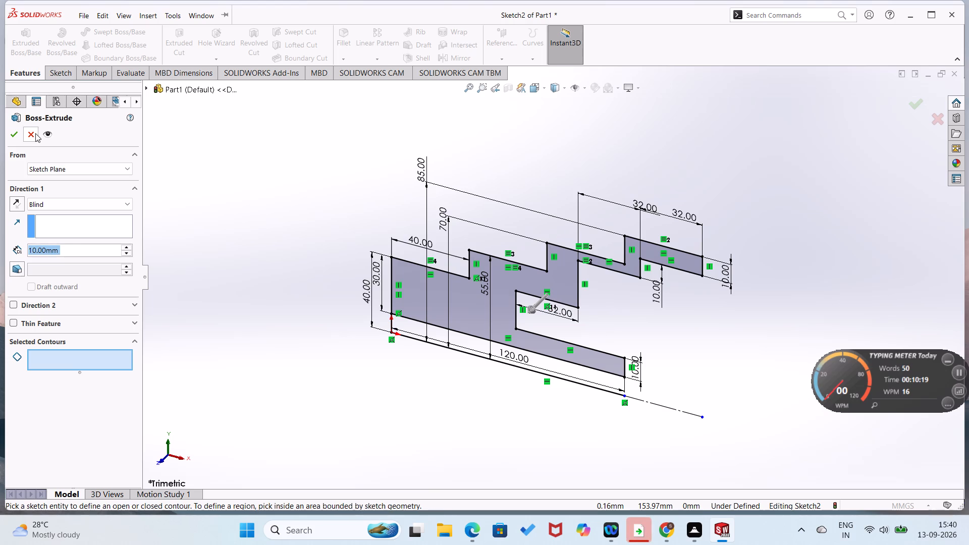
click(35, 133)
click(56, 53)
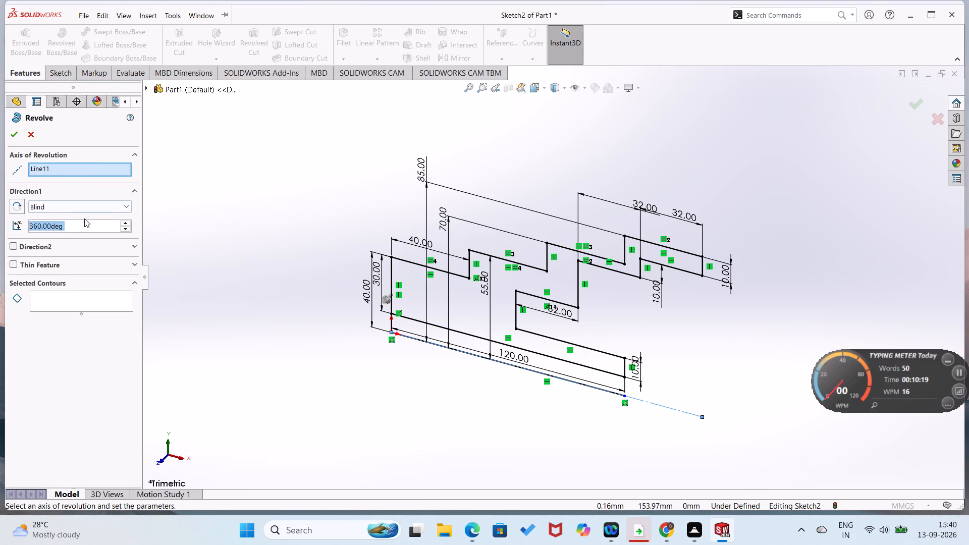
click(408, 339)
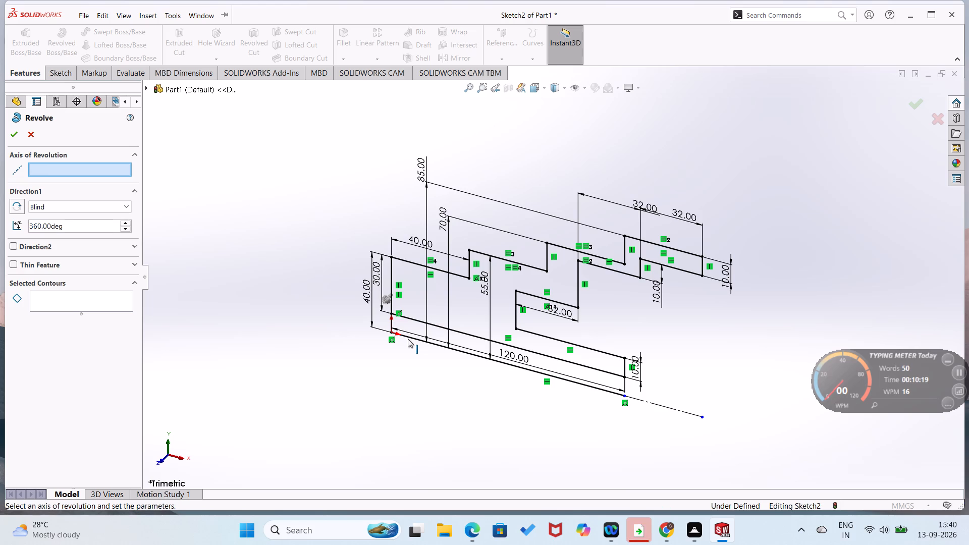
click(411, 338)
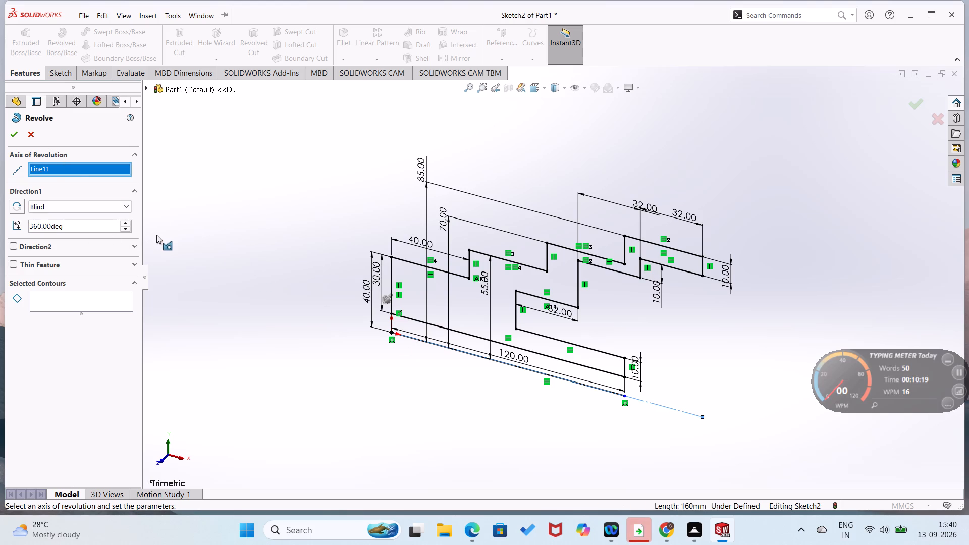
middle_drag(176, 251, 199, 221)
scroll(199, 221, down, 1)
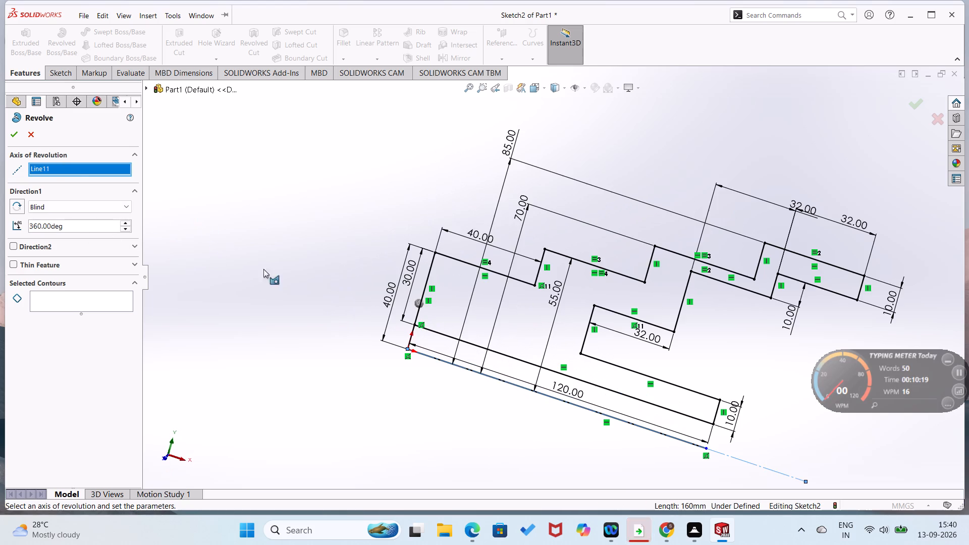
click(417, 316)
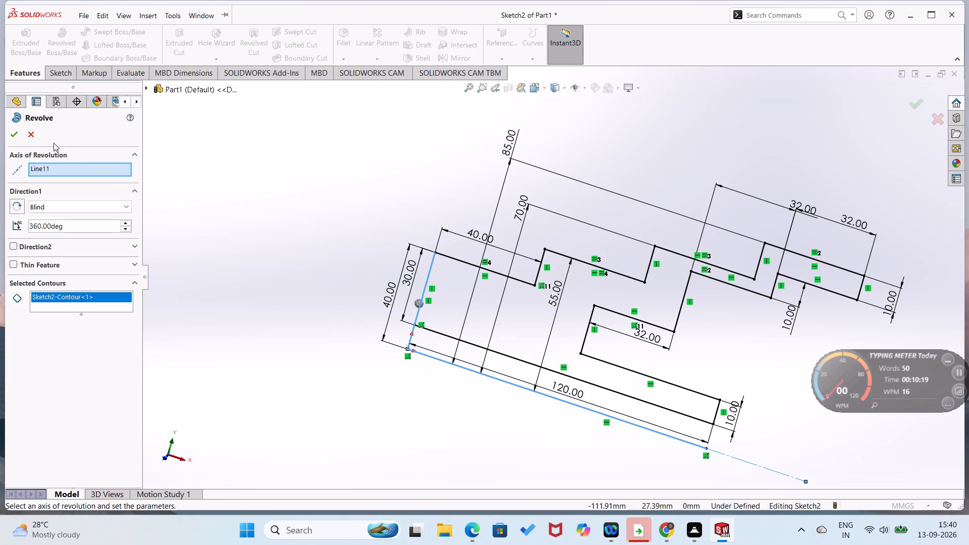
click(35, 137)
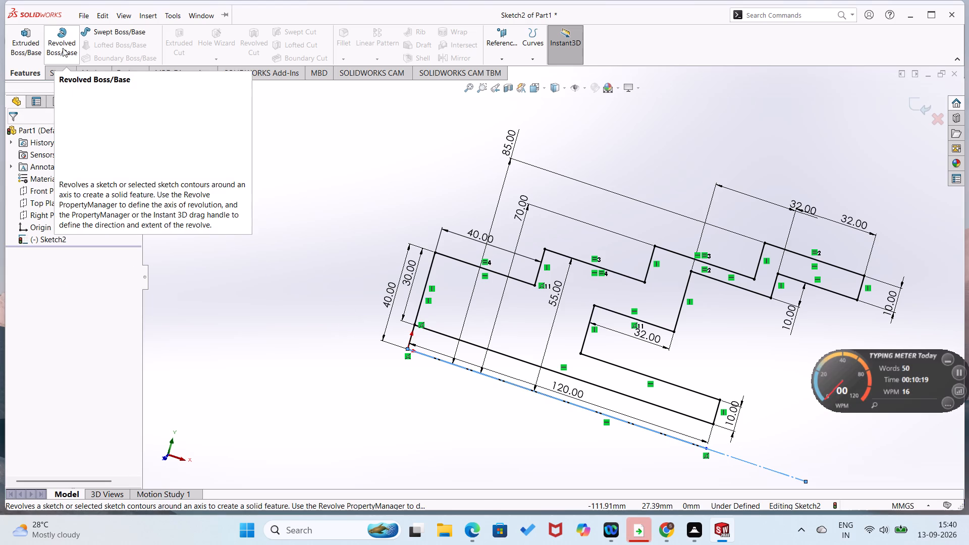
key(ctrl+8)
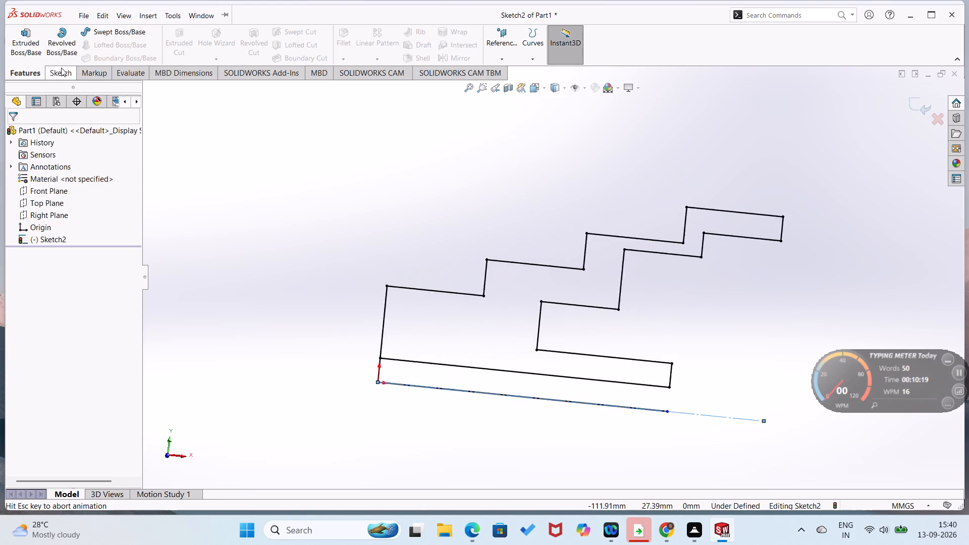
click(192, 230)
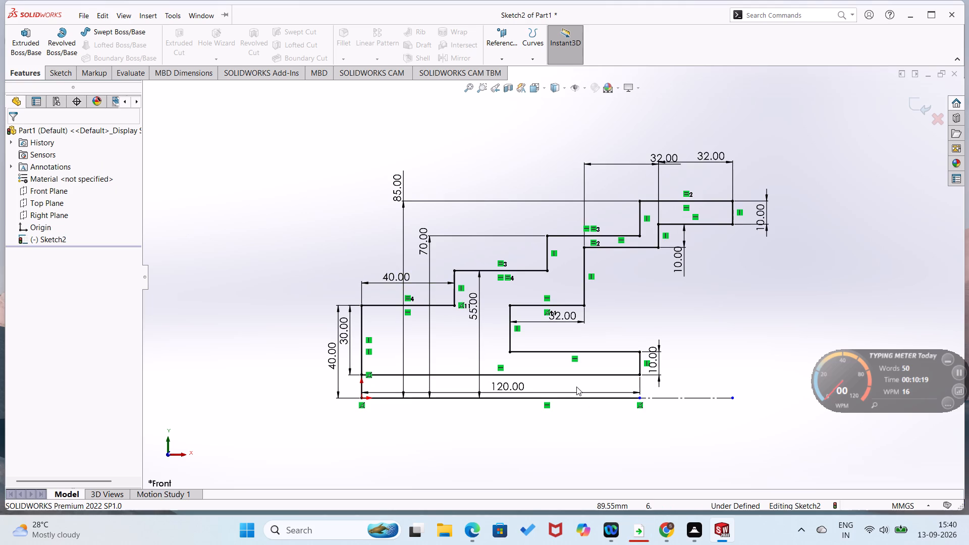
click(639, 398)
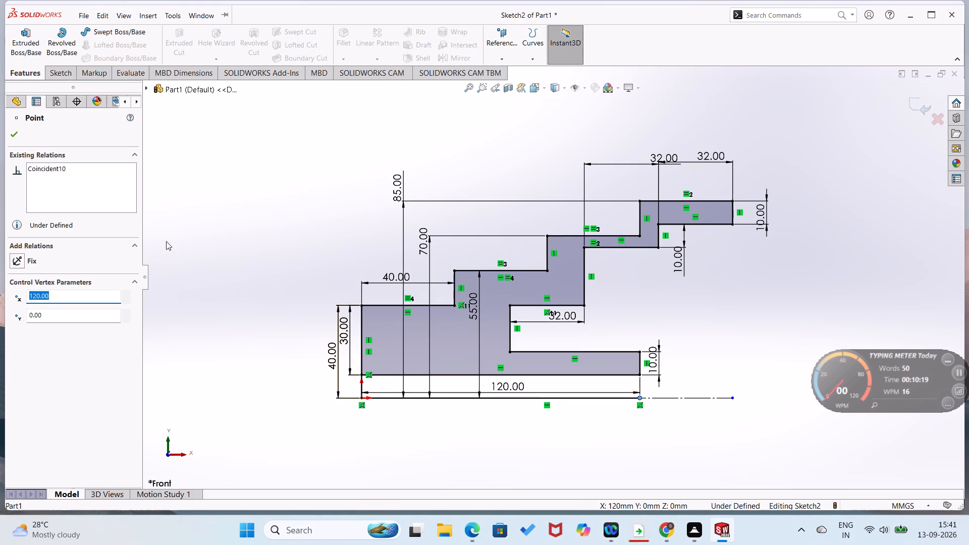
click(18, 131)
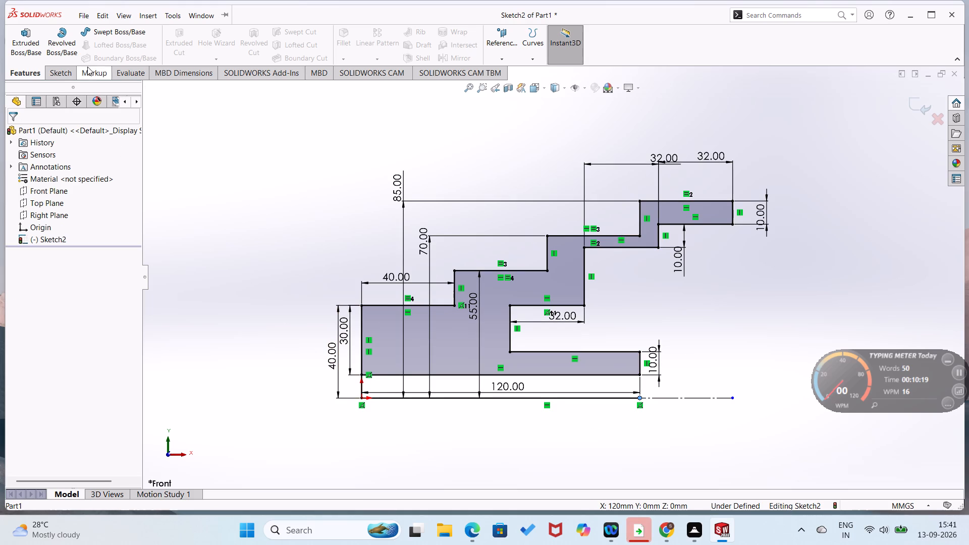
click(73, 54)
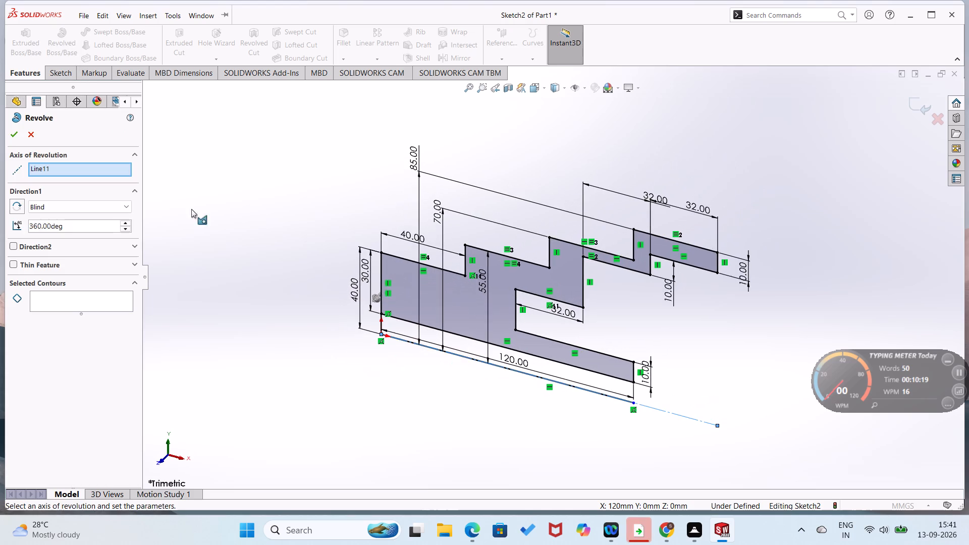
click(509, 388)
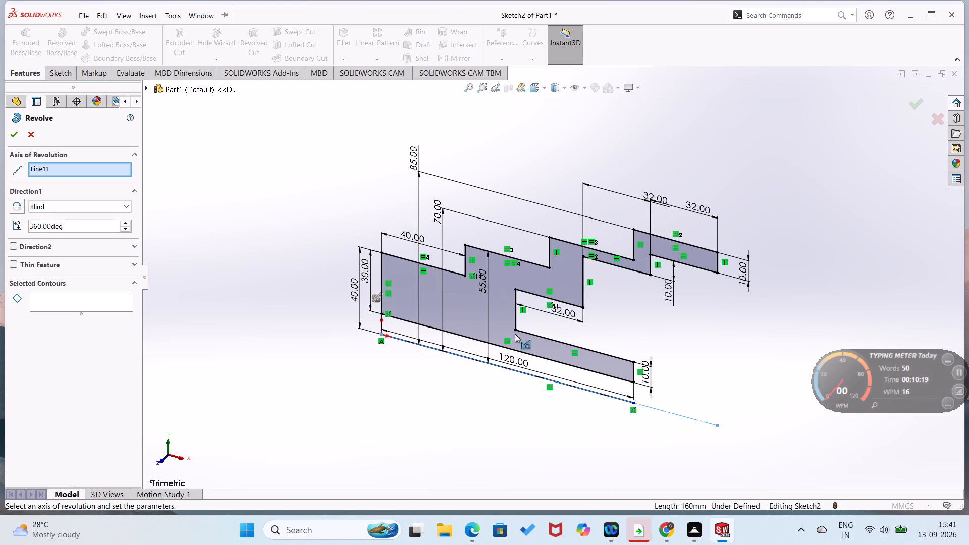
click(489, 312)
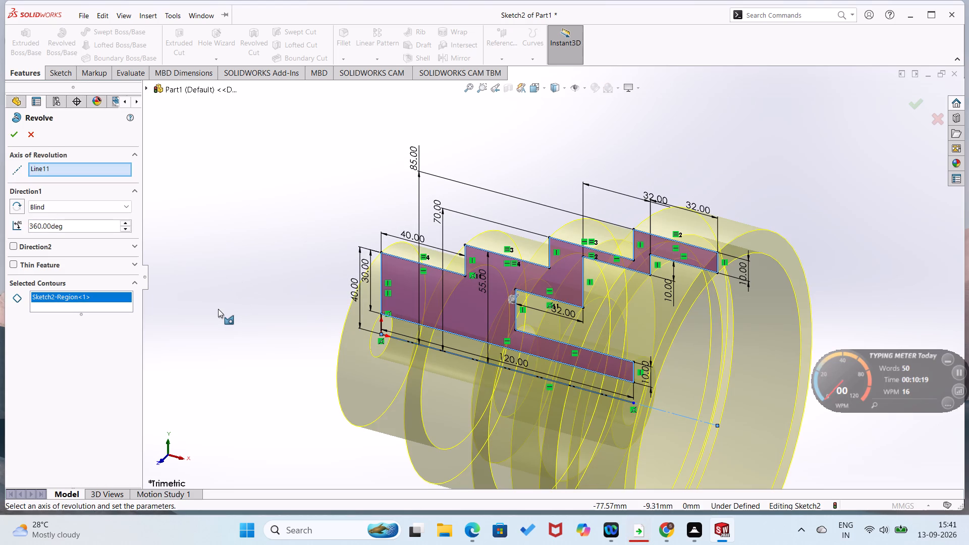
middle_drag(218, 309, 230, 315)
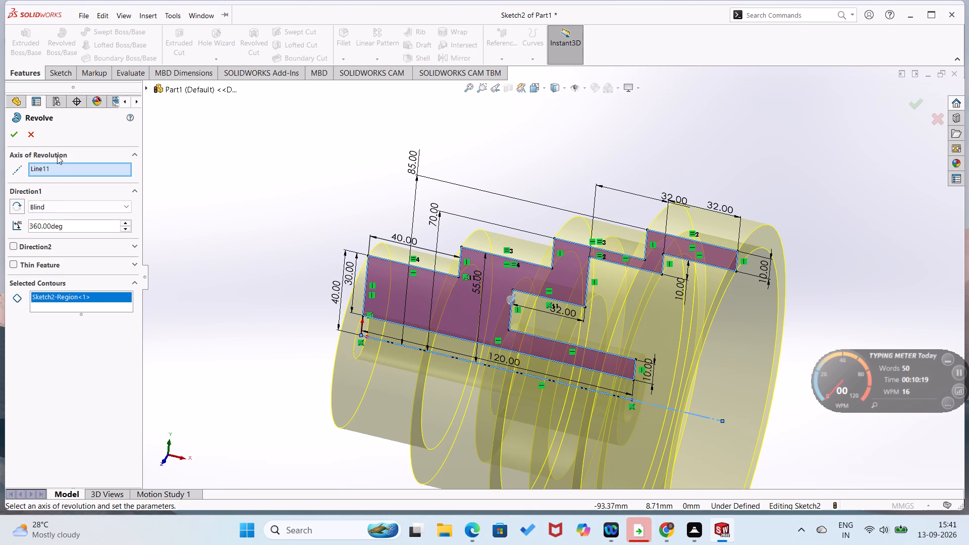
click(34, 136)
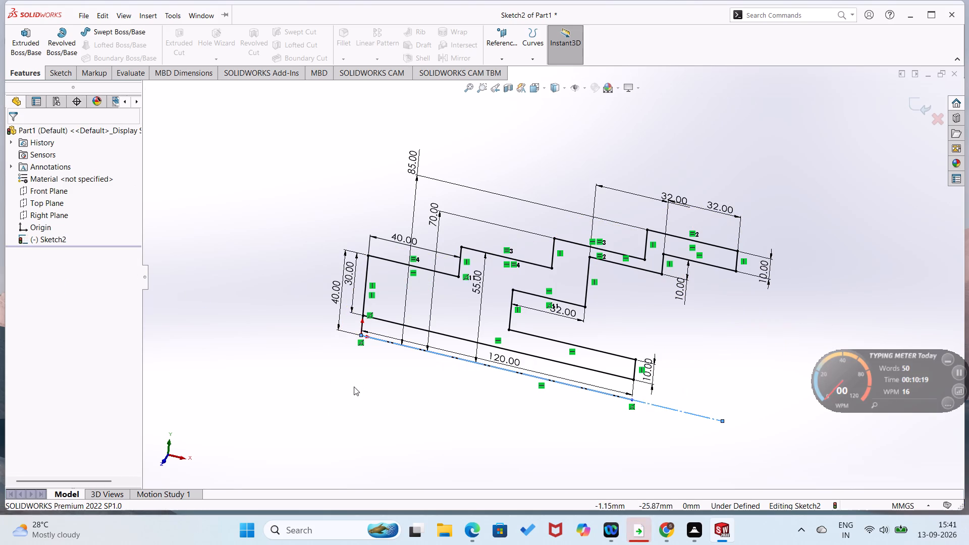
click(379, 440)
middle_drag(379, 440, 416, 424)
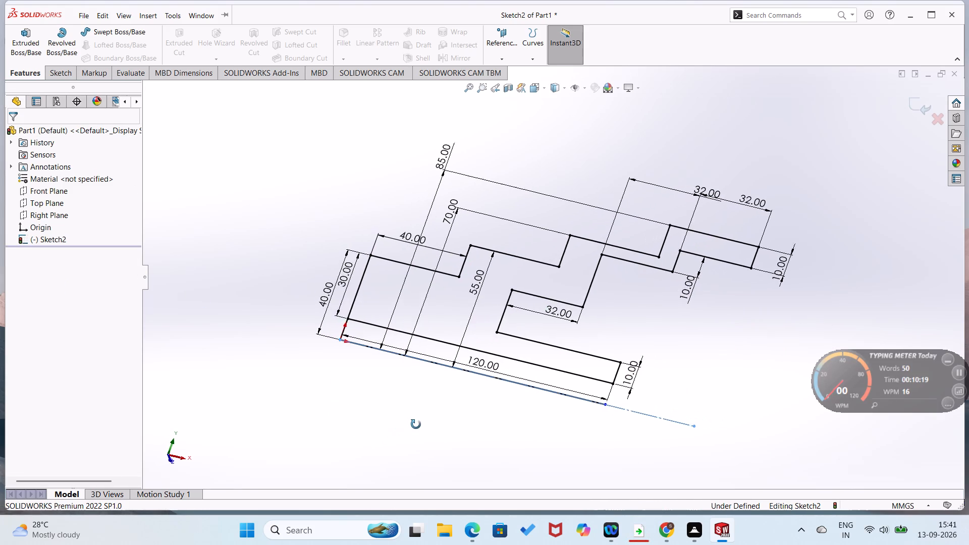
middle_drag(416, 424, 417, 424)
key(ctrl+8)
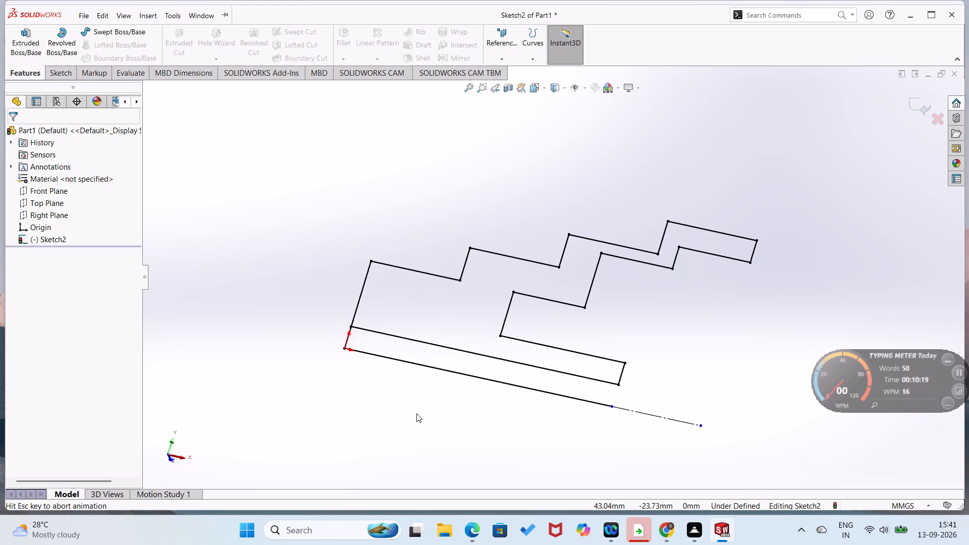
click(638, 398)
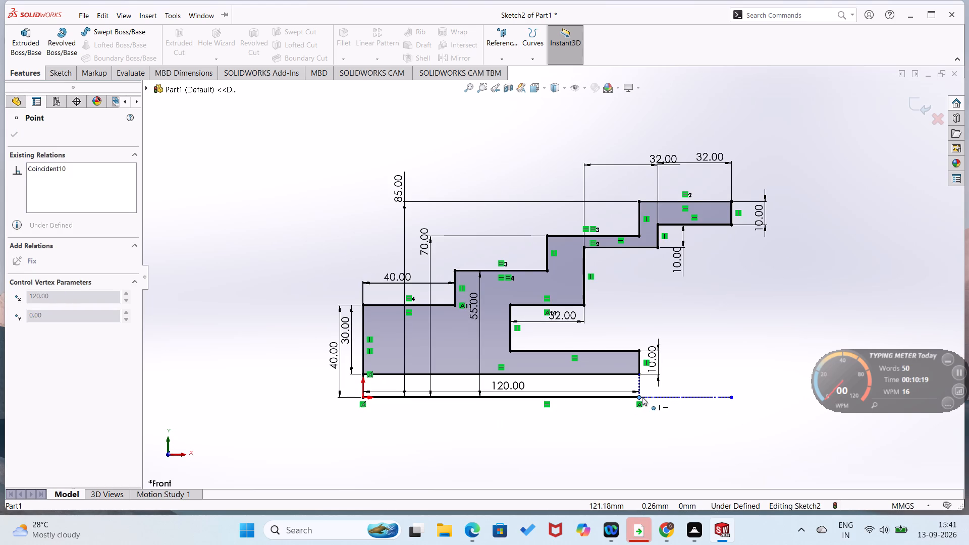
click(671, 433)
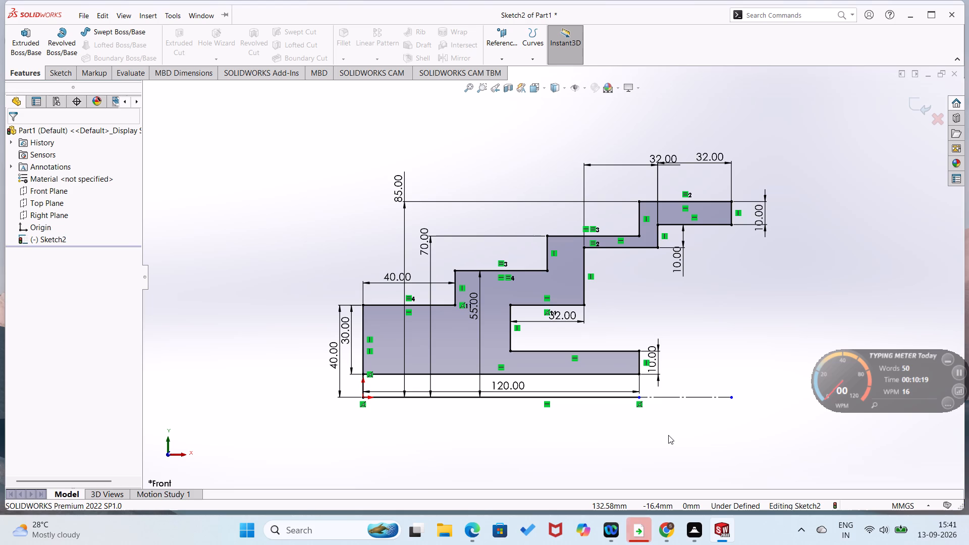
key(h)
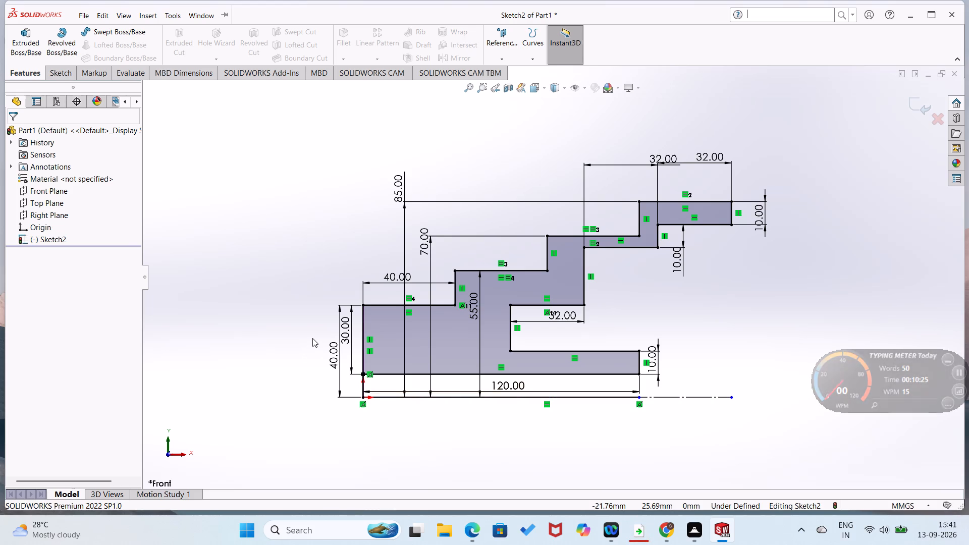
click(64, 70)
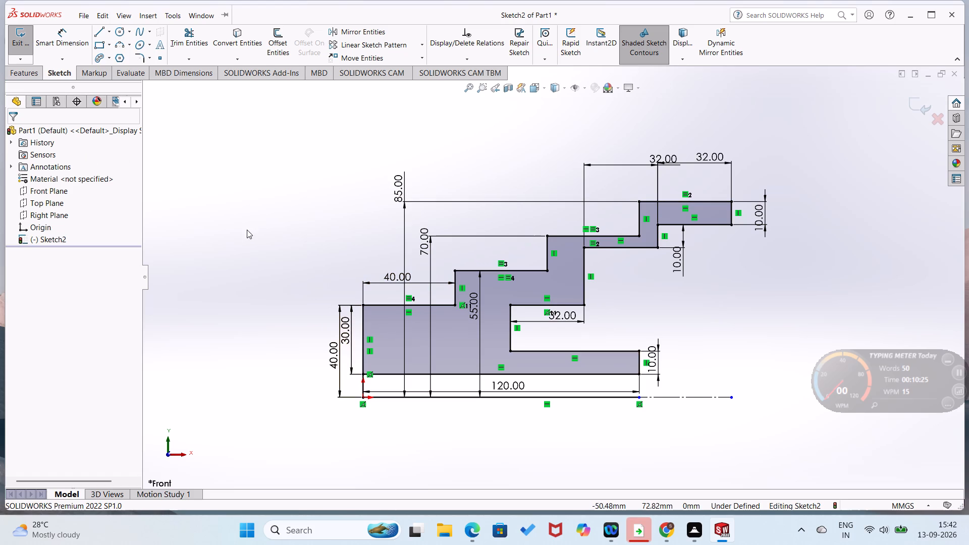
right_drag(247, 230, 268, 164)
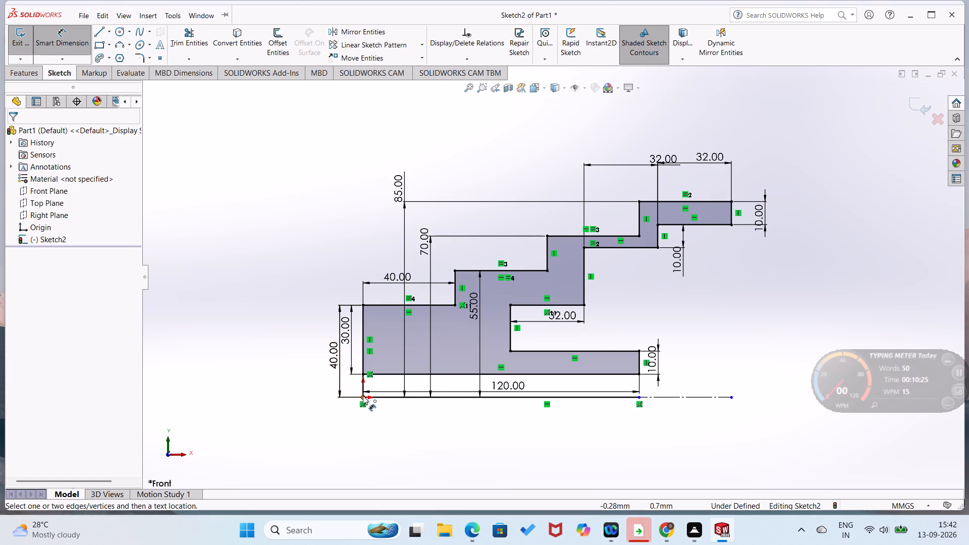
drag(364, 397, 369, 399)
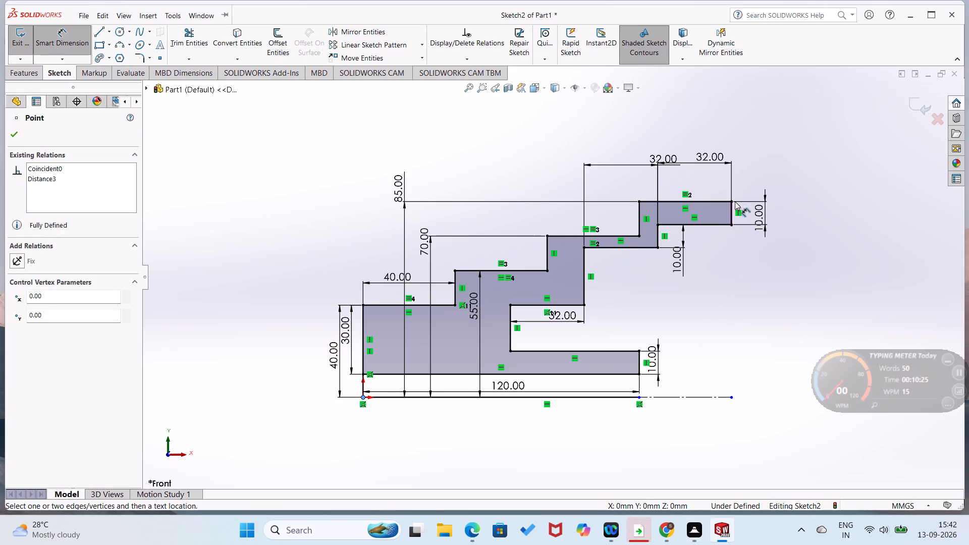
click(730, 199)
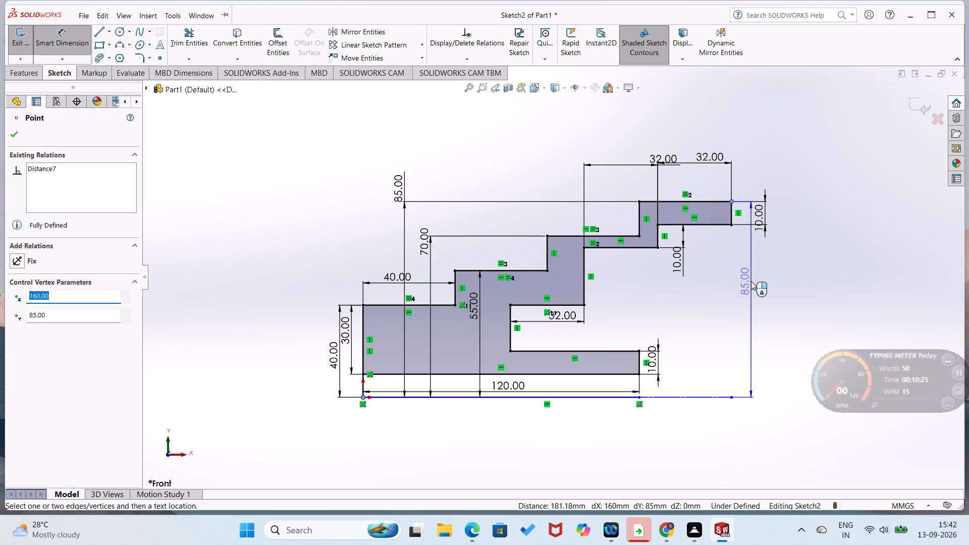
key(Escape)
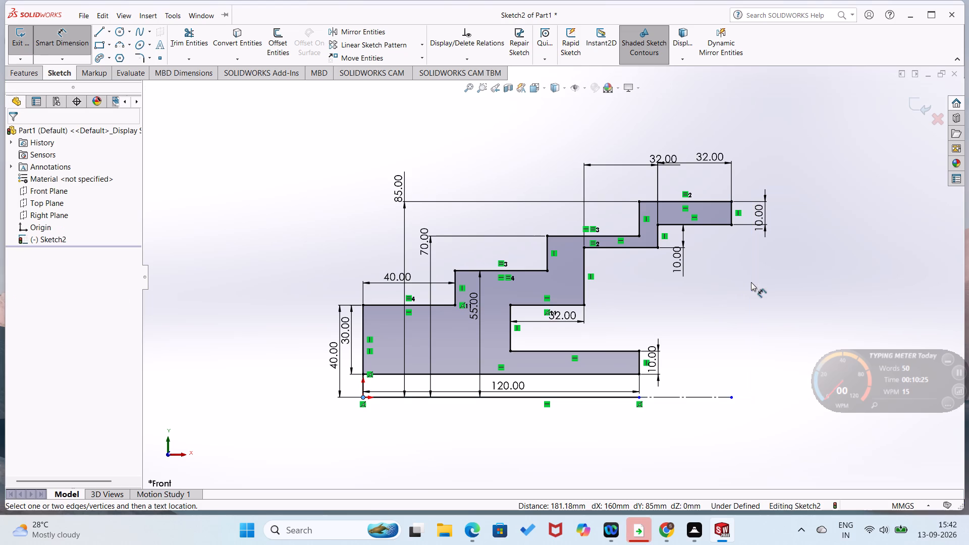
Revolve the closed stepped profile 270 degrees about the horizontal construction line into a solid.
click(33, 72)
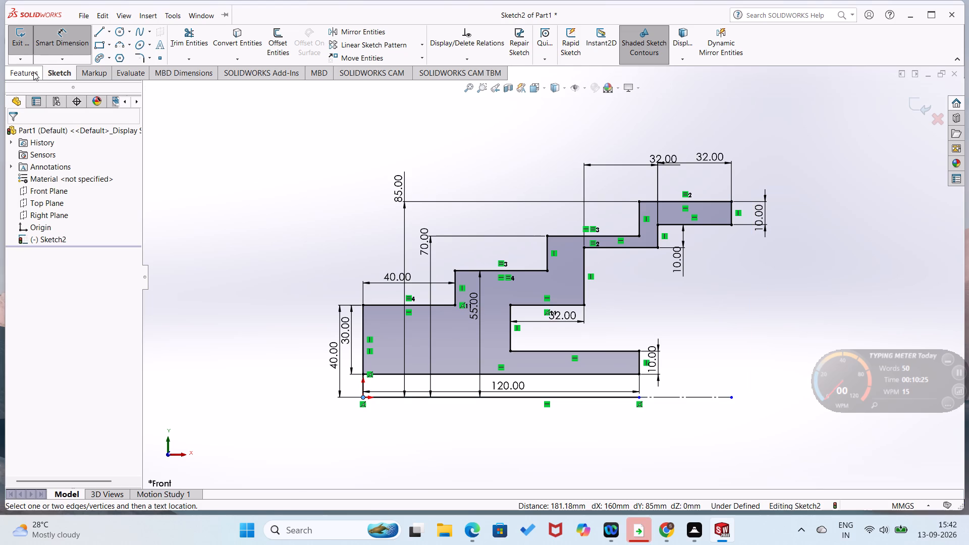
click(58, 51)
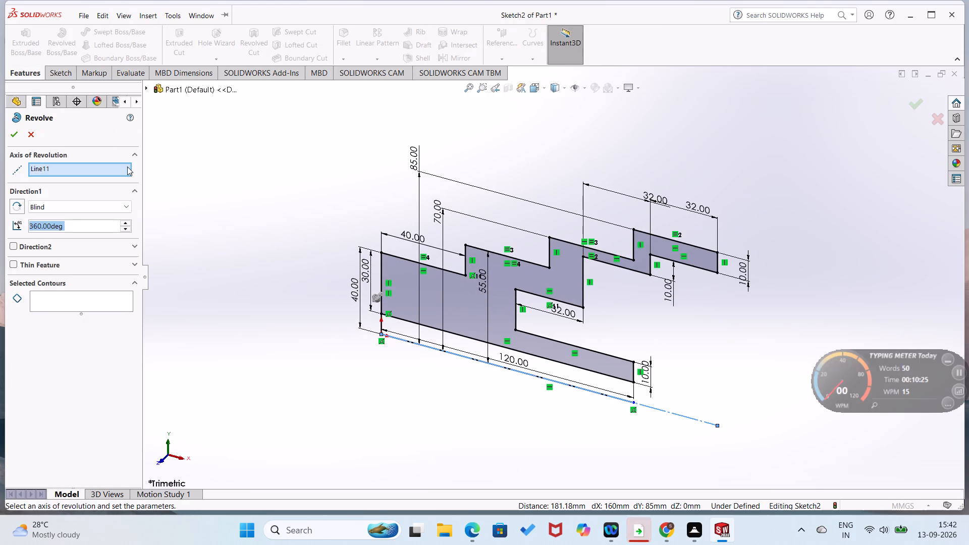
click(481, 308)
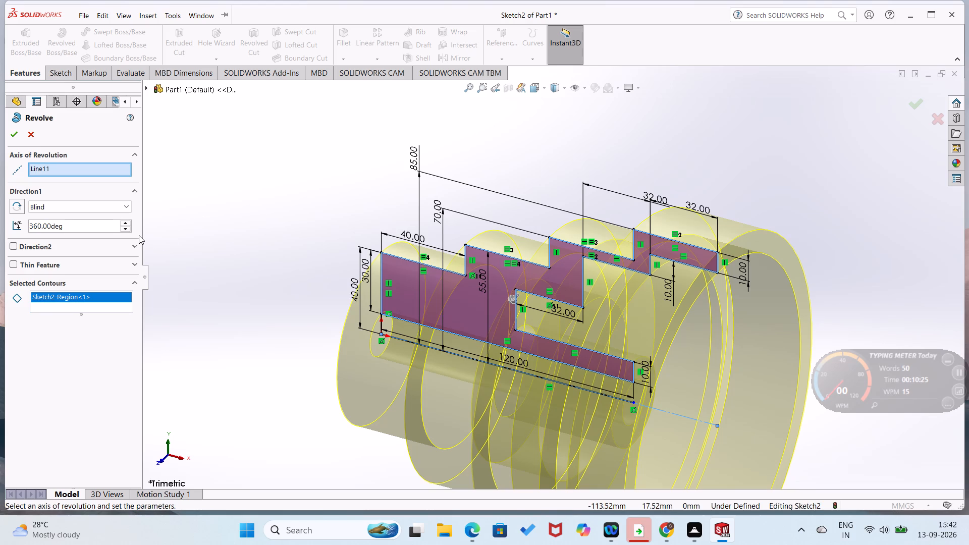
click(115, 225)
key(Delete)
key(Delete)
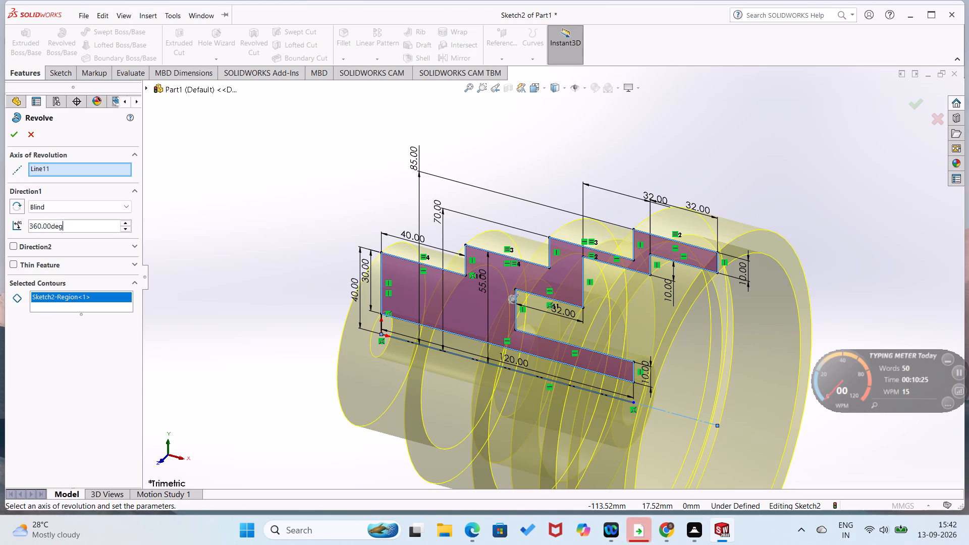
key(BackSpace)
key(BackSpace)
key(BackSpace)
key(BackSpace)
key(BackSpace)
key(BackSpace)
key(BackSpace)
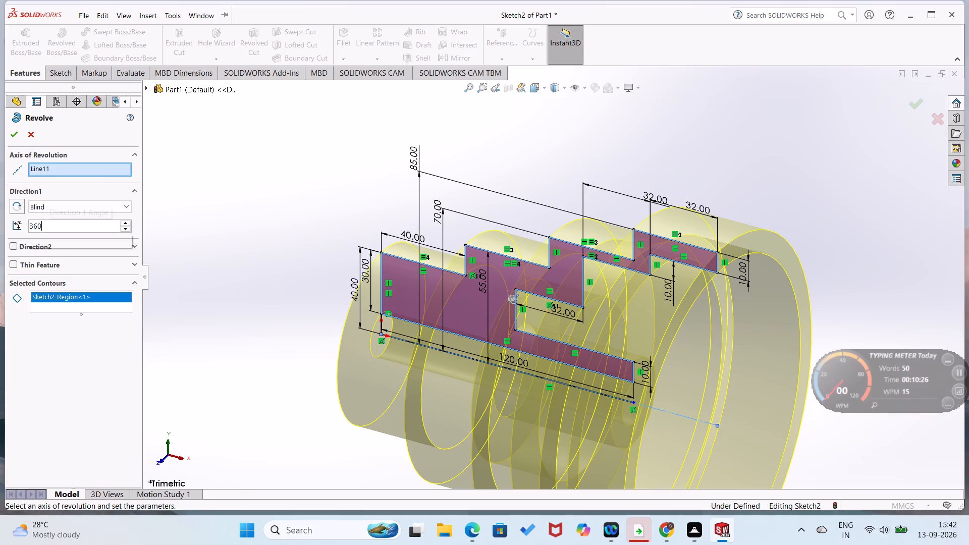
key(BackSpace)
key(BackSpace)
key(BackSpace)
text(270)
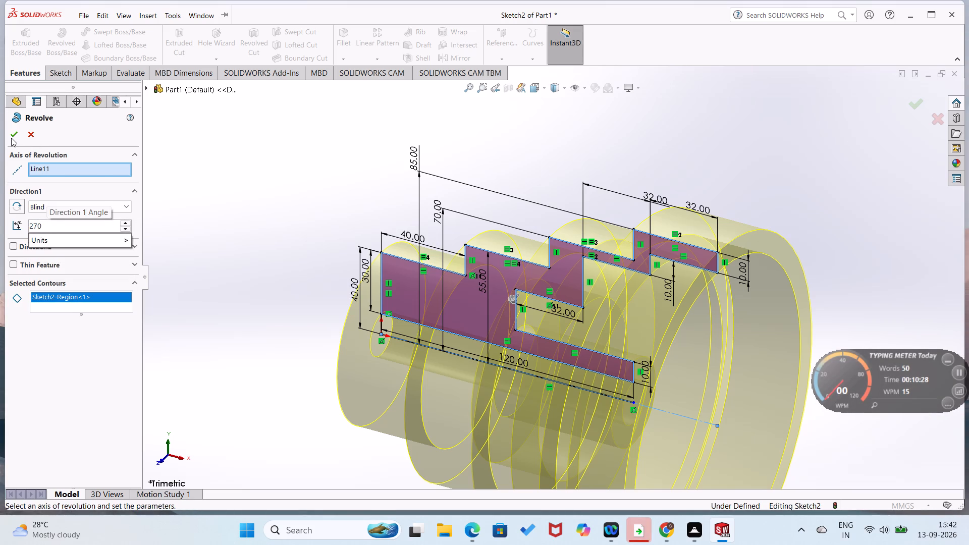
click(11, 138)
middle_drag(190, 259, 251, 319)
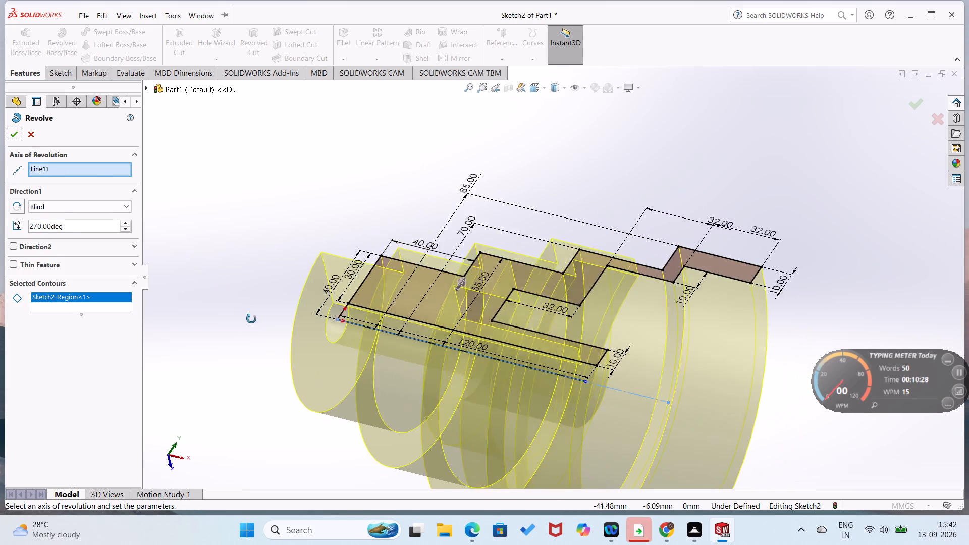
middle_drag(251, 319, 469, 544)
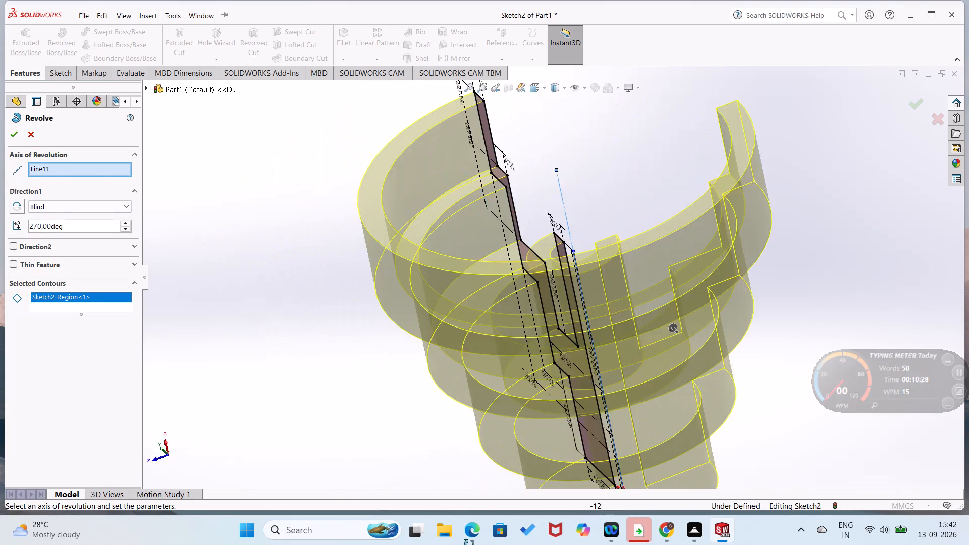
middle_drag(469, 544, 436, 181)
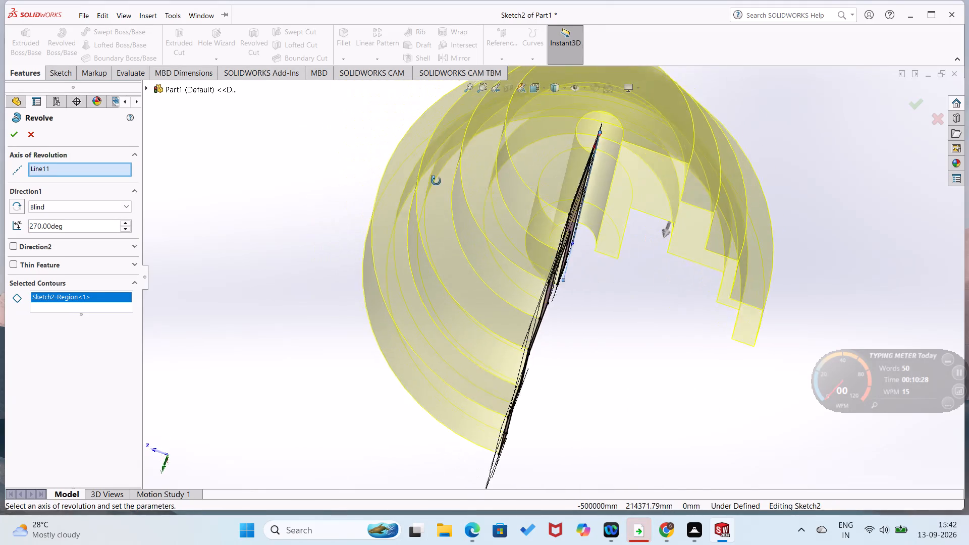
middle_drag(436, 181, 525, 0)
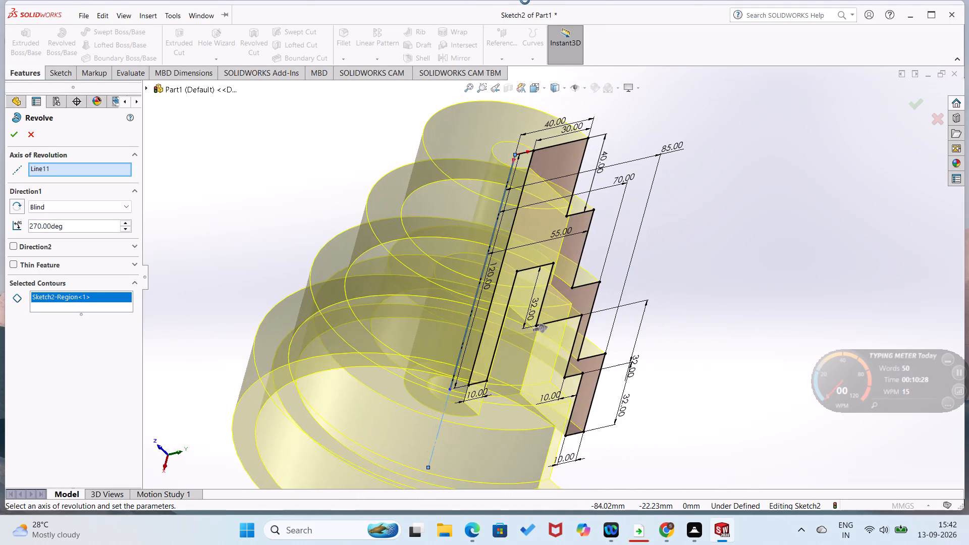
middle_drag(525, 0, 519, 3)
click(17, 138)
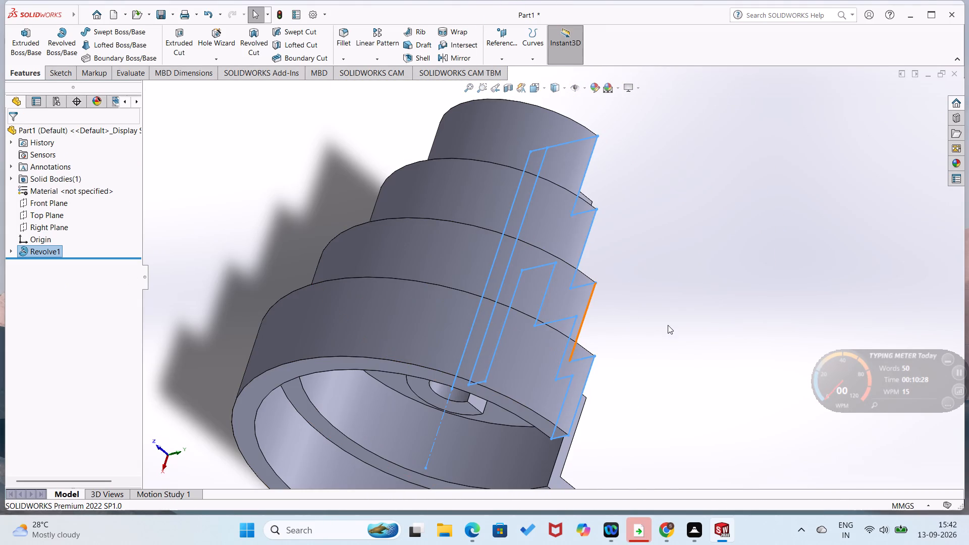
Examine the revolved solid from the front and from several angles, including the open quarter and its inner steps.
middle_drag(630, 309, 546, 270)
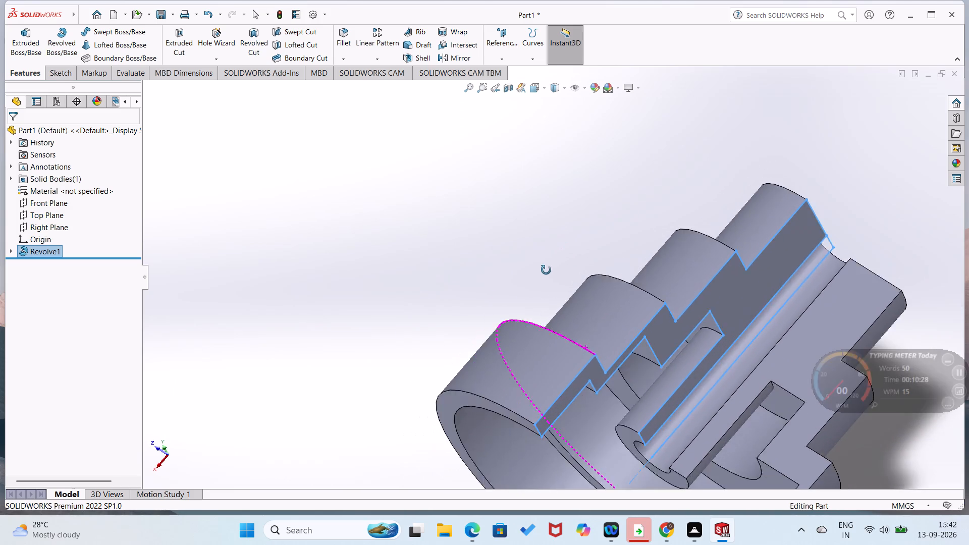
middle_drag(546, 270, 546, 271)
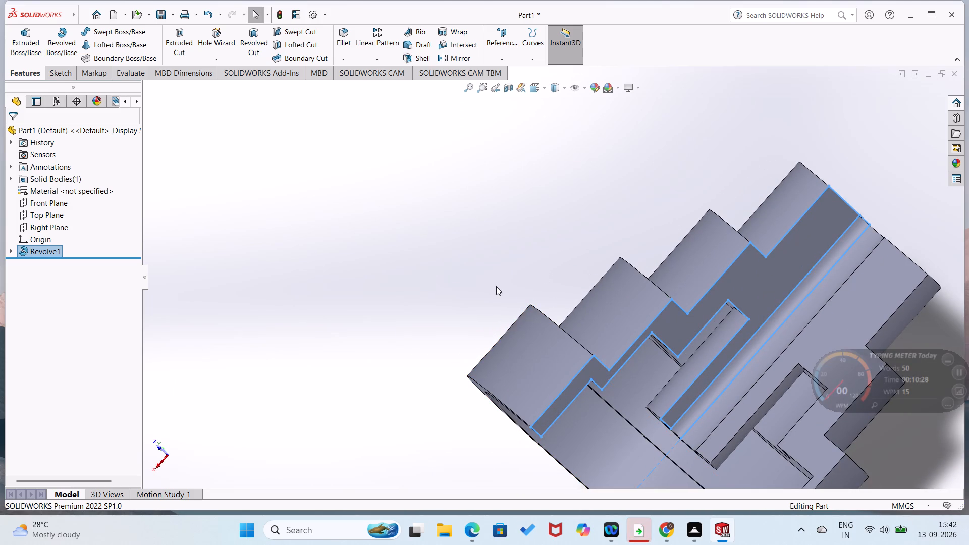
key(ctrl+8)
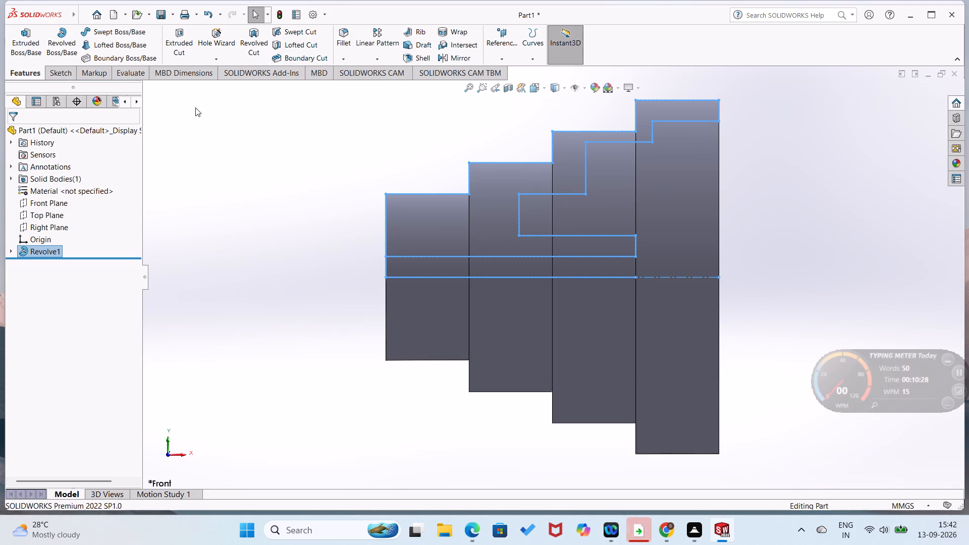
click(62, 49)
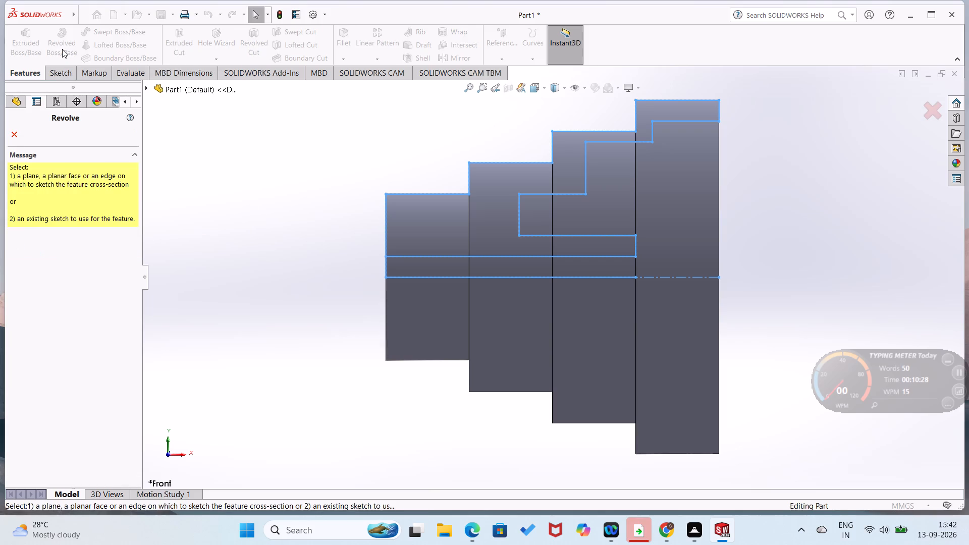
click(16, 138)
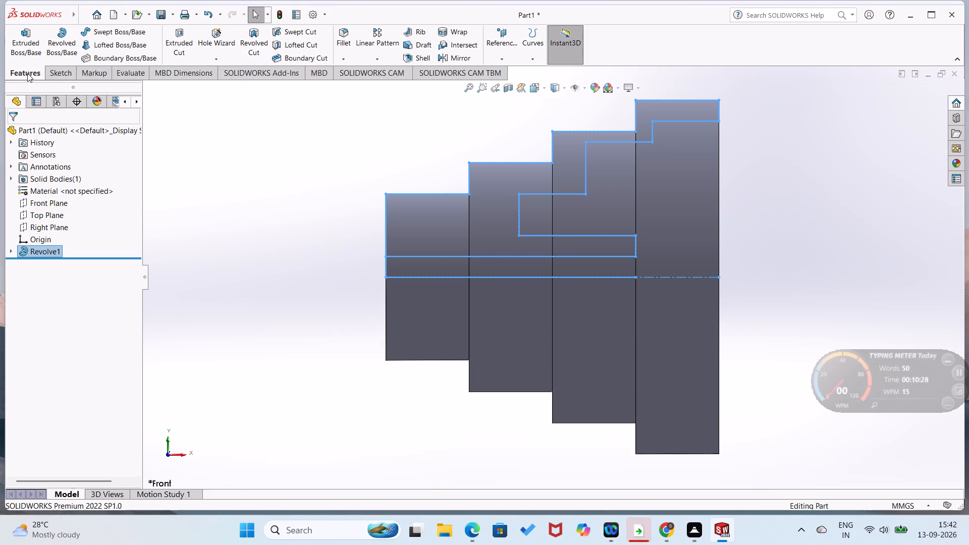
scroll(345, 266, down, 1)
middle_drag(345, 266, 257, 285)
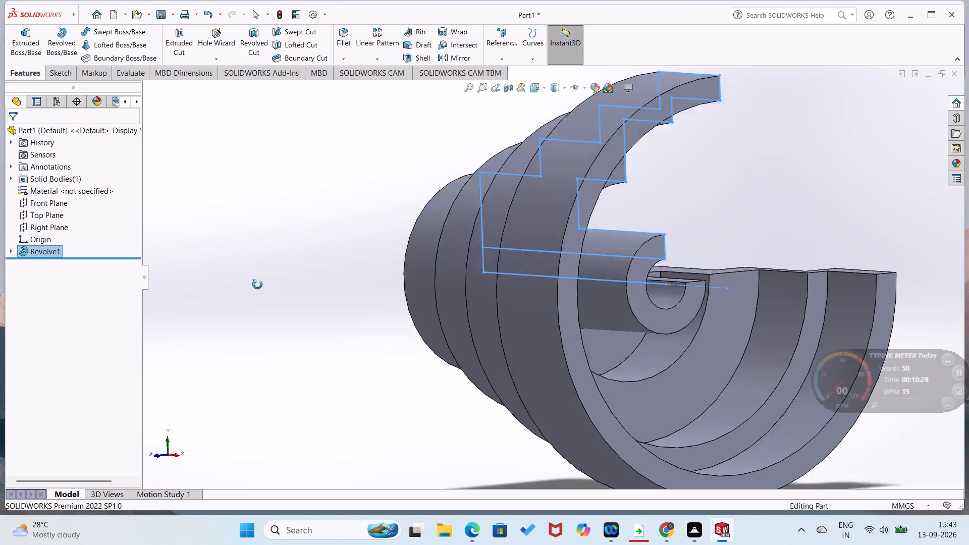
middle_drag(257, 285, 225, 293)
middle_drag(564, 295, 511, 364)
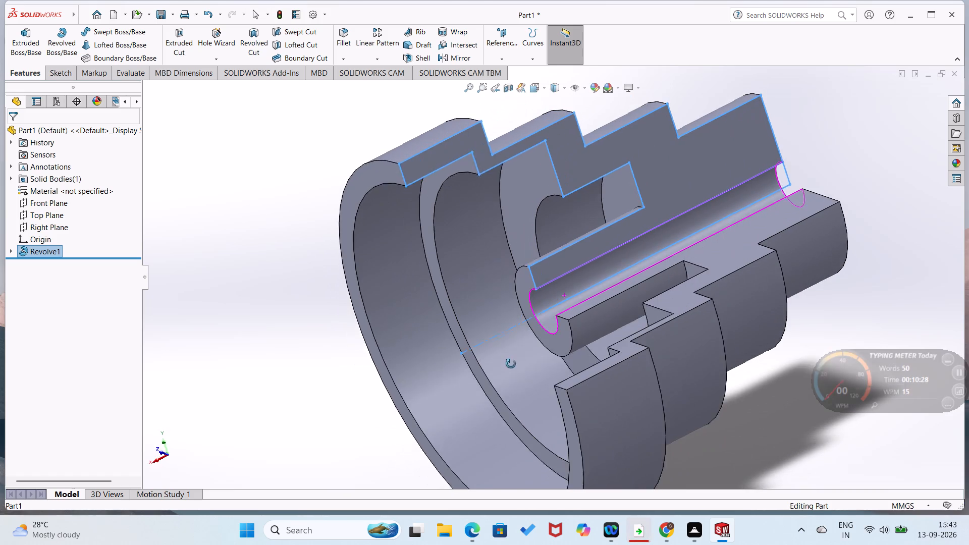
middle_drag(511, 364, 508, 371)
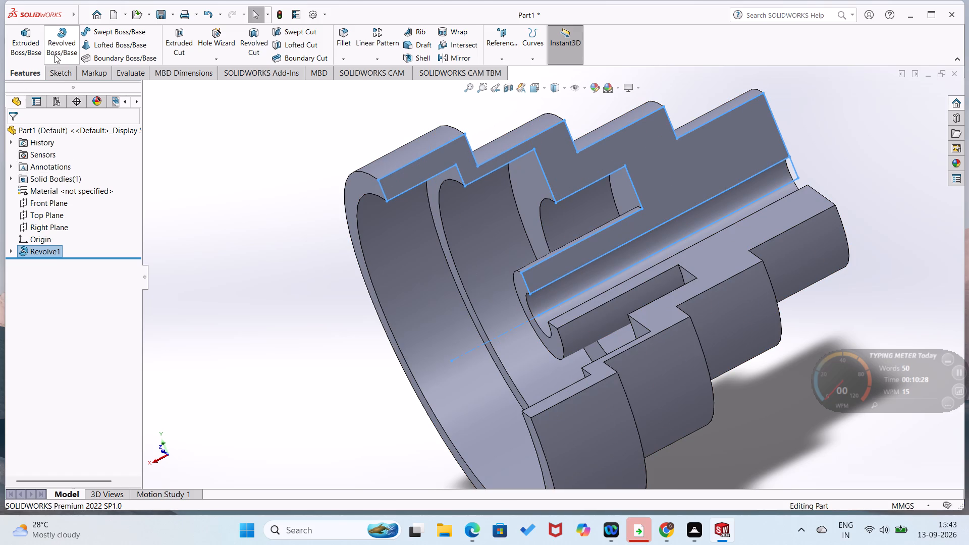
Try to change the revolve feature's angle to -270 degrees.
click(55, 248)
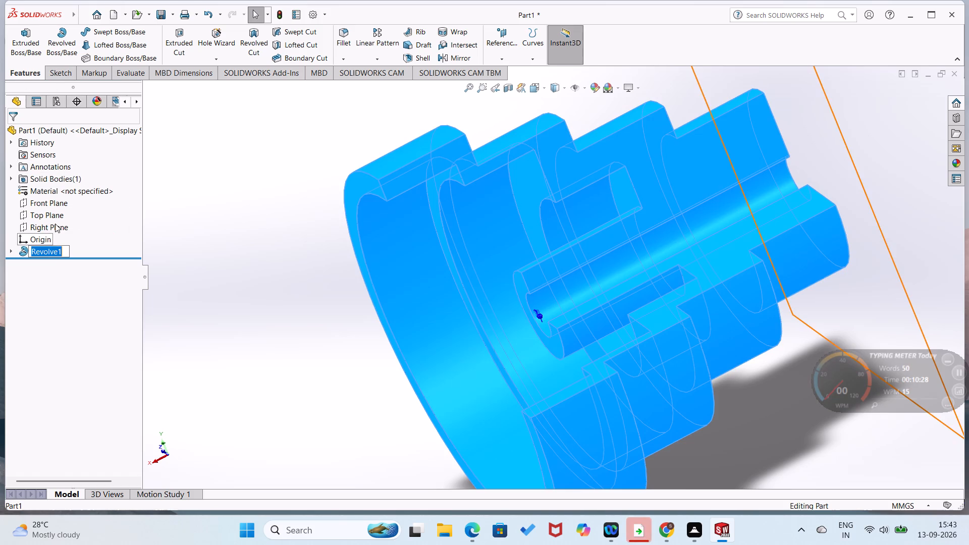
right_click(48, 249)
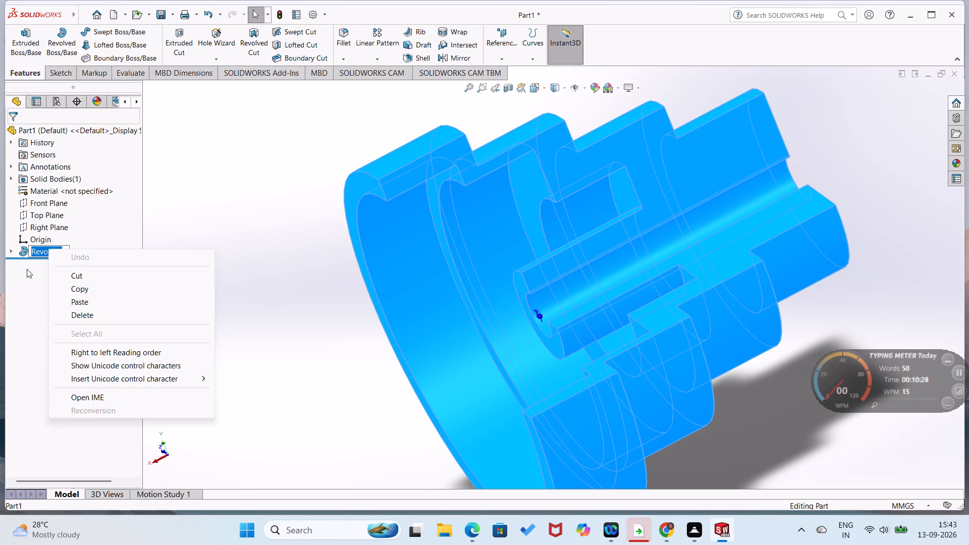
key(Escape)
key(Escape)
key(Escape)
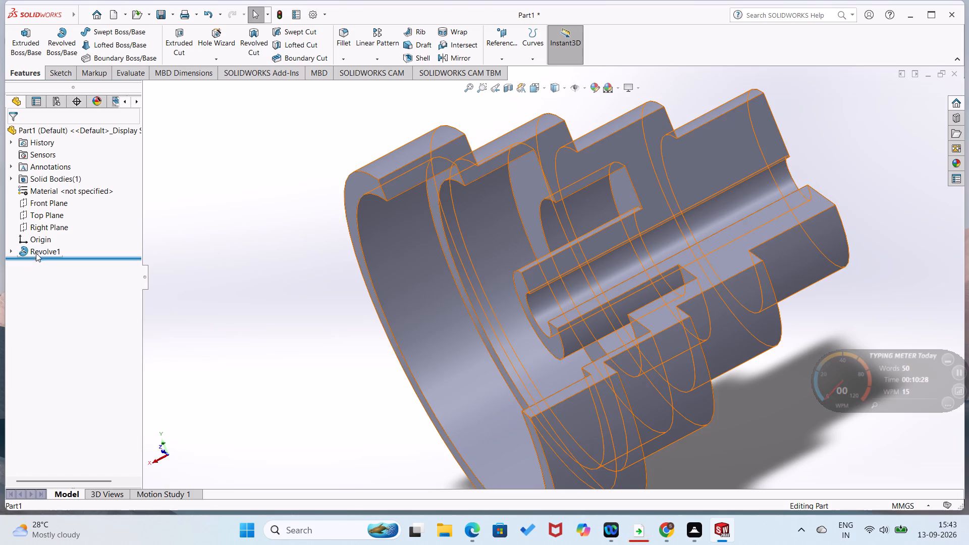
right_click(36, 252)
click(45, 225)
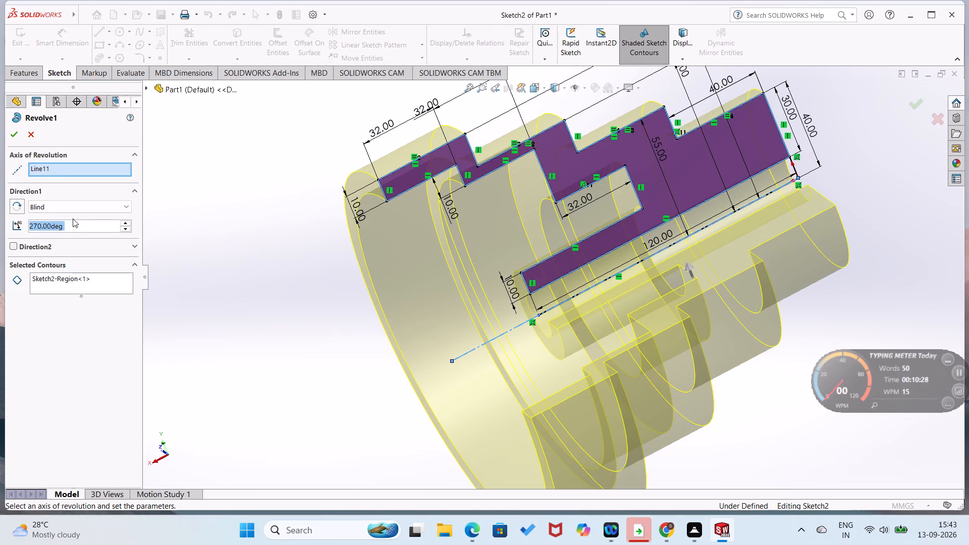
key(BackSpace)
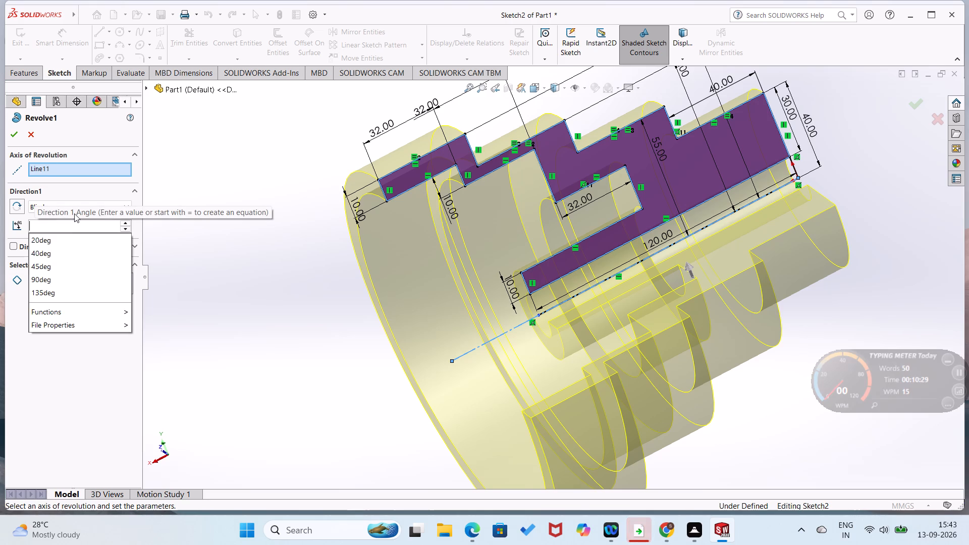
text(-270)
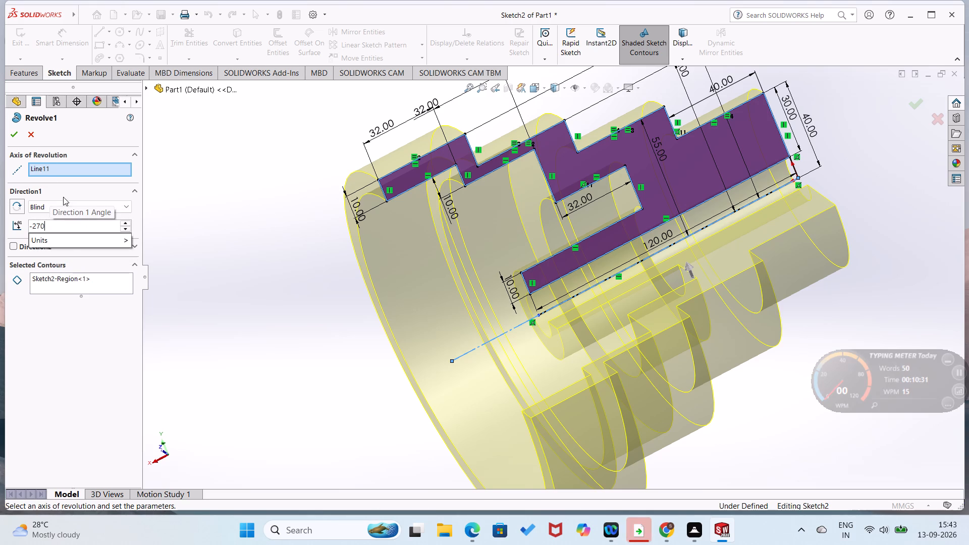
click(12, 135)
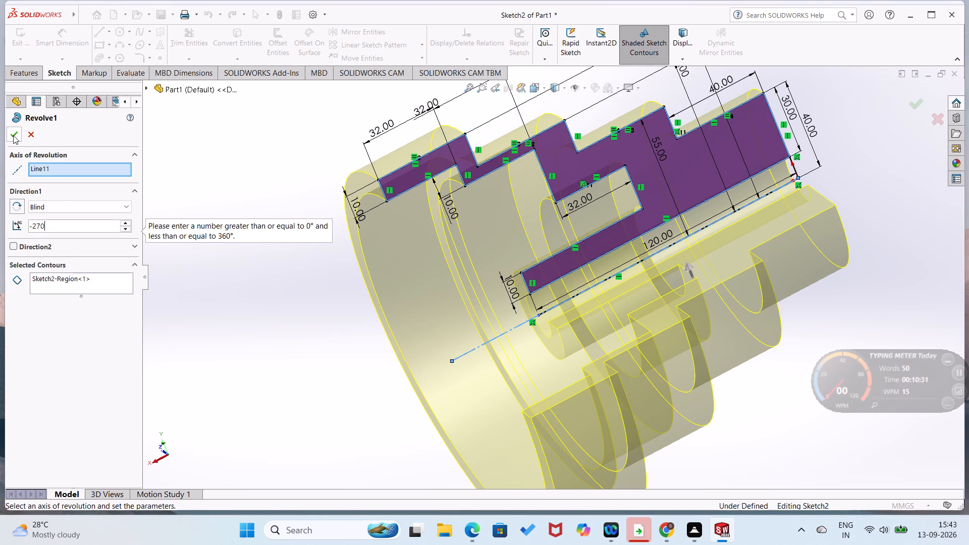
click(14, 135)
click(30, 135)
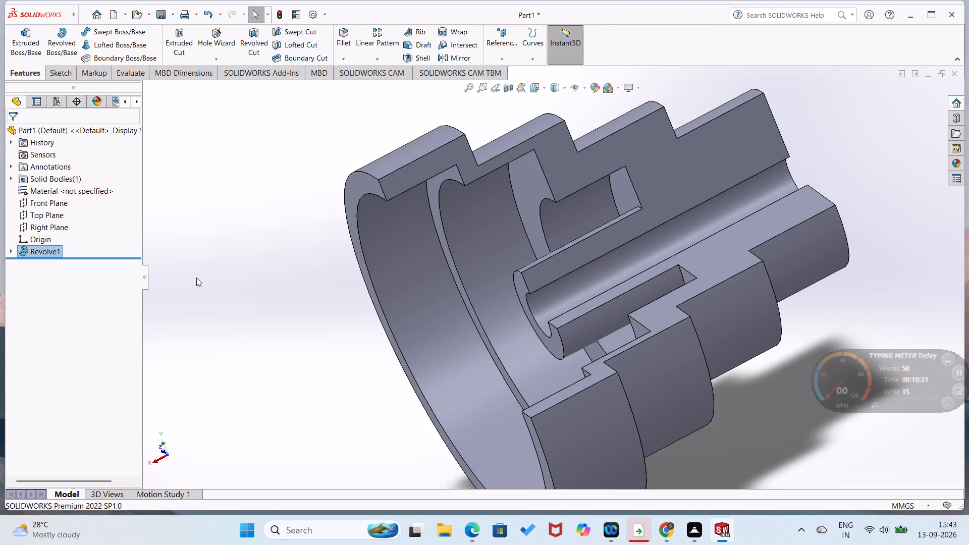
Examine the revolved part's open quarter and inner steps up close from several angles, ending with a straight front view.
middle_drag(196, 278, 193, 278)
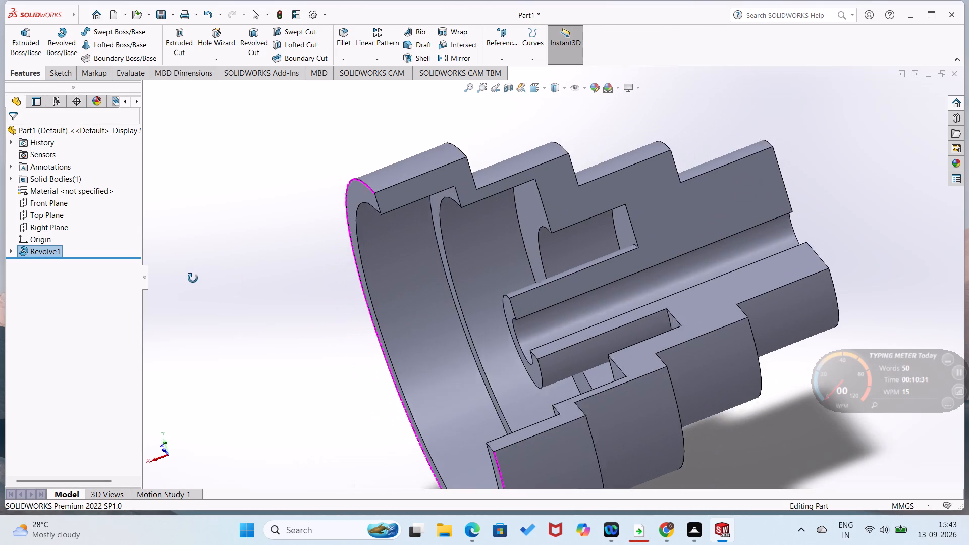
middle_drag(193, 278, 190, 281)
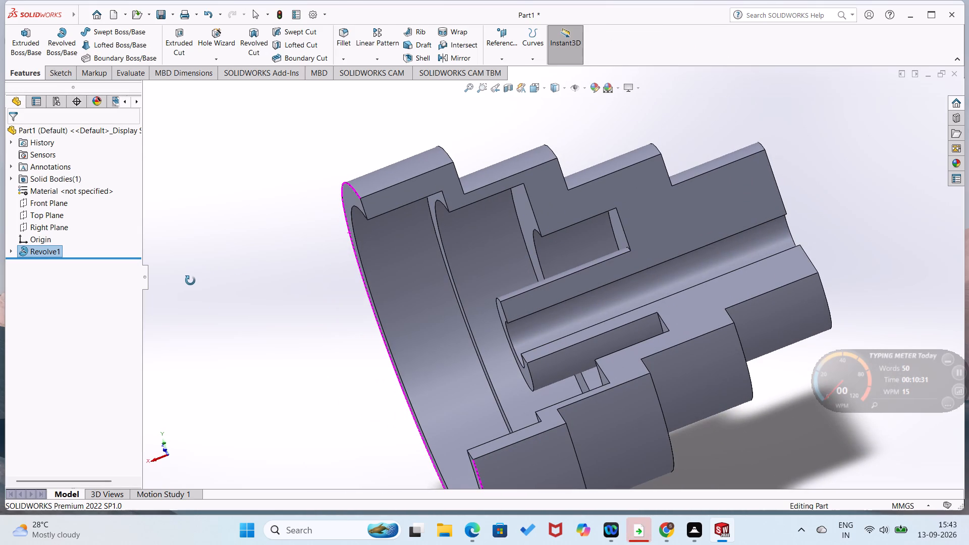
middle_drag(190, 281, 202, 295)
scroll(195, 283, down, 2)
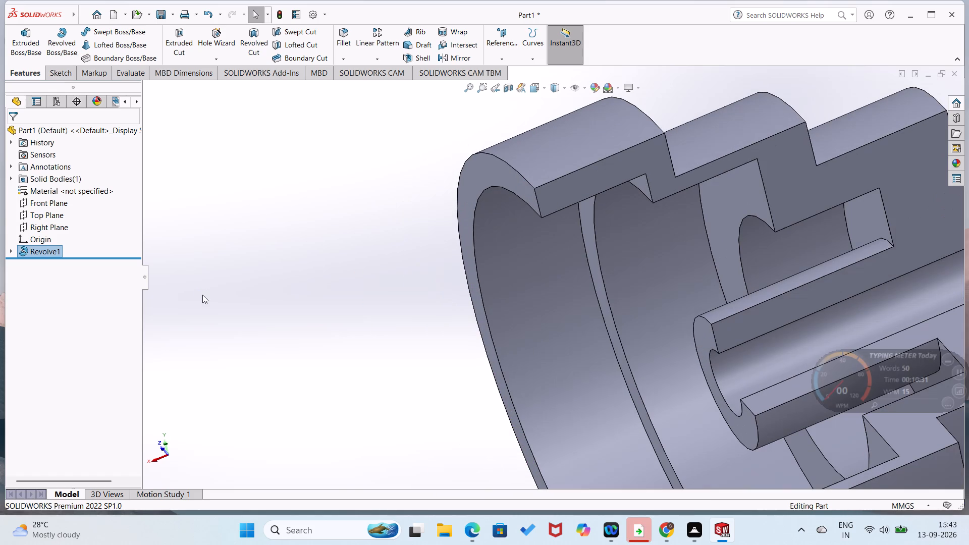
middle_drag(290, 318, 231, 295)
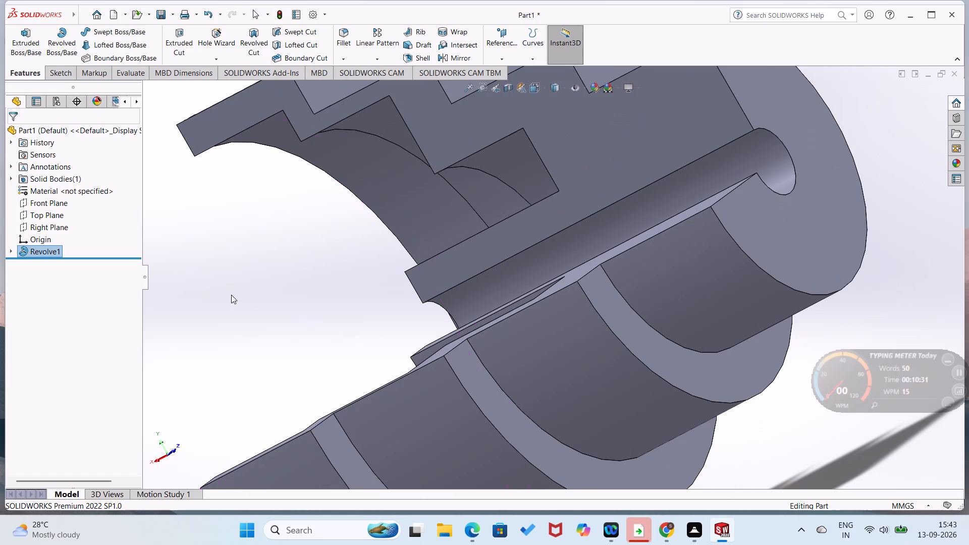
key(ctrl+8)
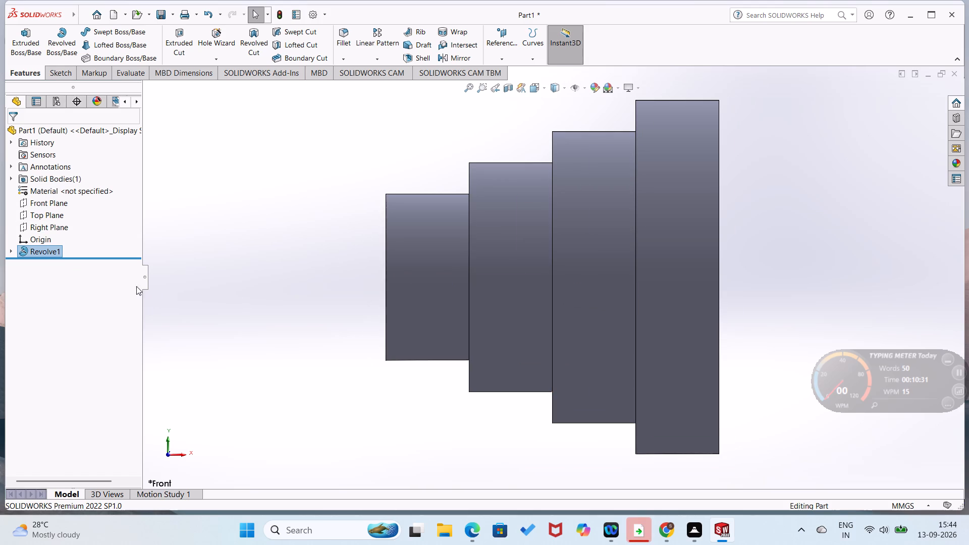
right_click(26, 302)
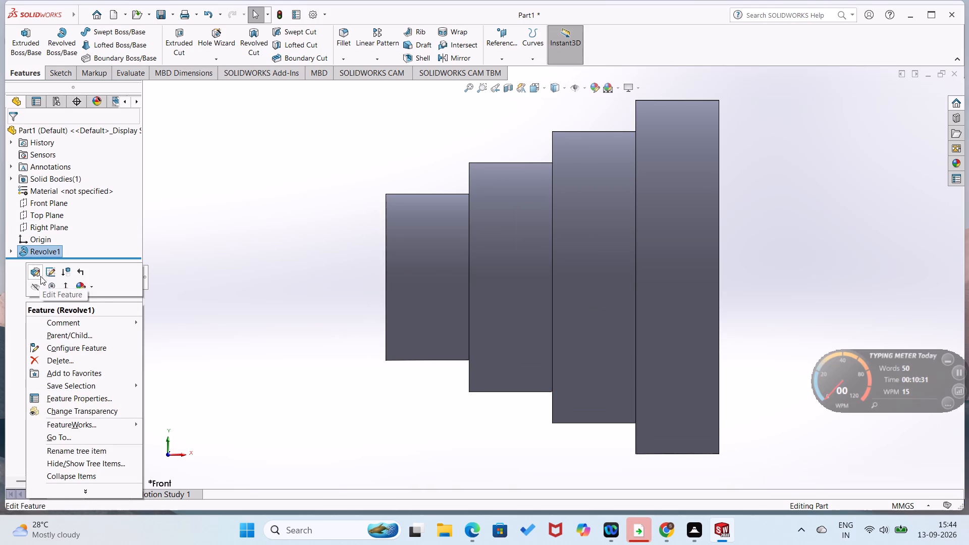
click(193, 294)
Check the open quarter's orientation in the standard top, left, front, back and isometric views.
key(space)
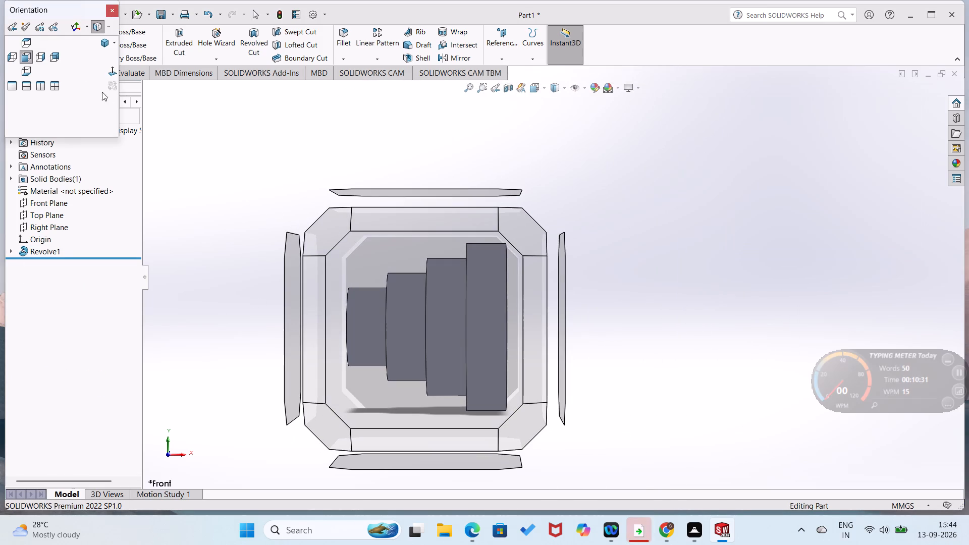
click(29, 45)
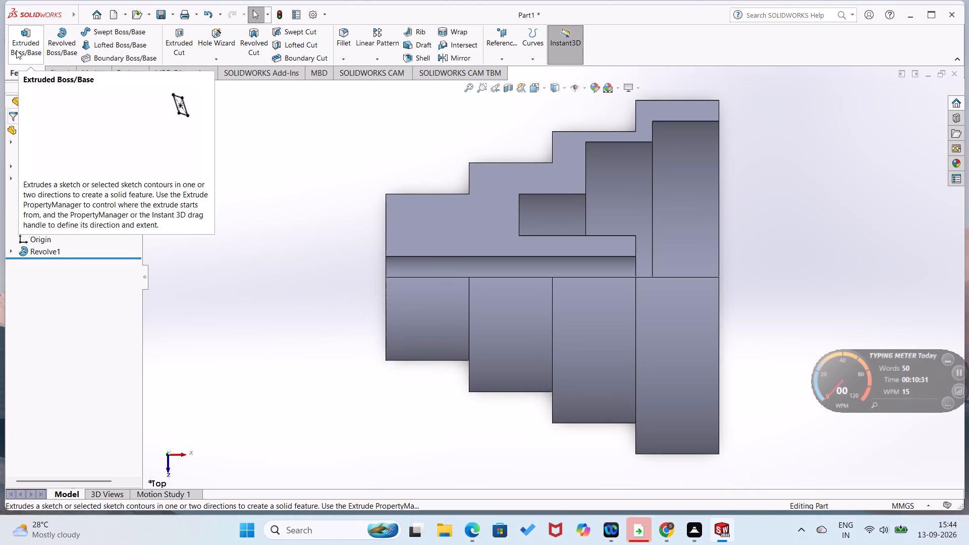
key(space)
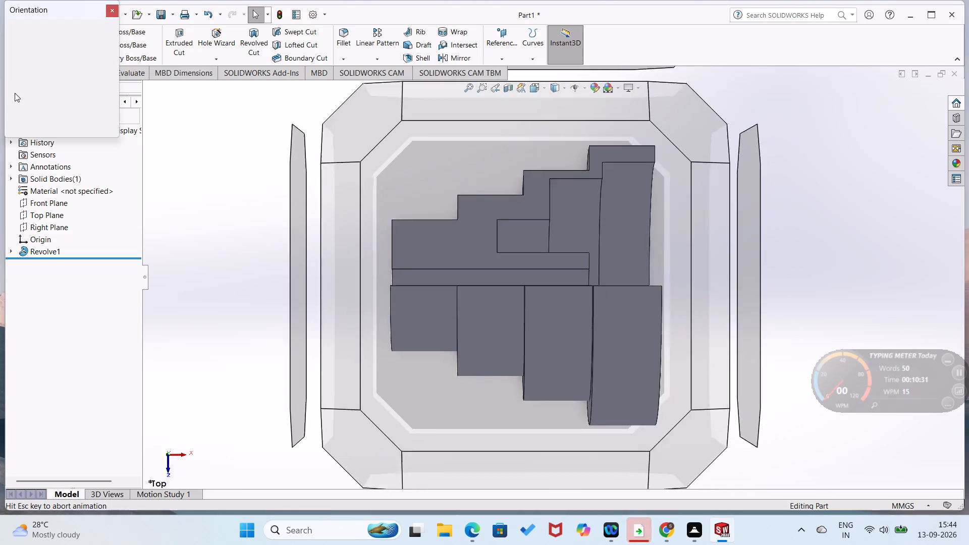
click(12, 58)
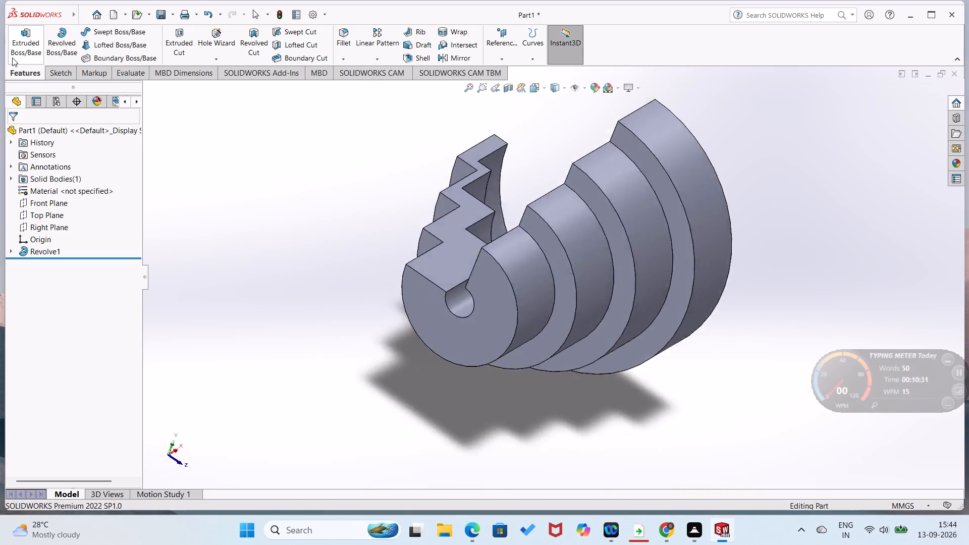
key(space)
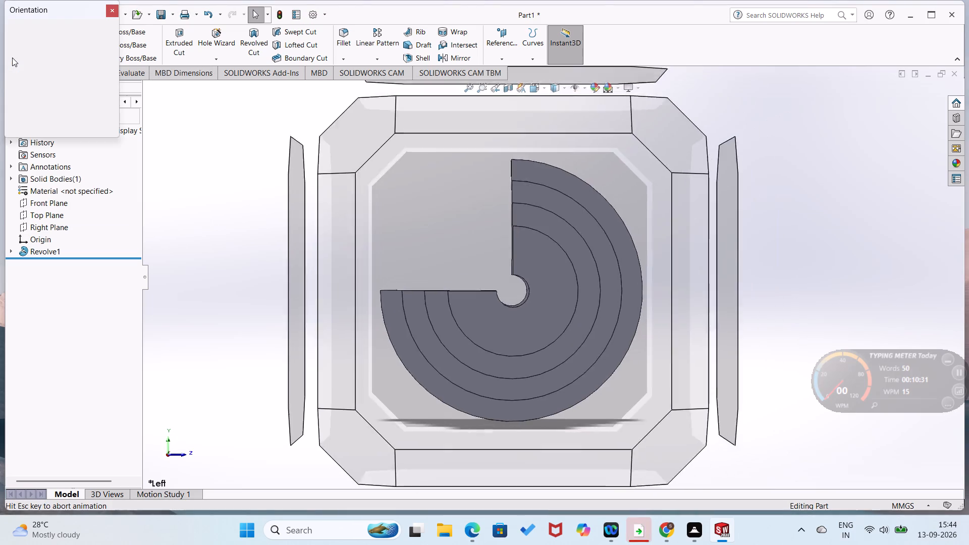
click(29, 55)
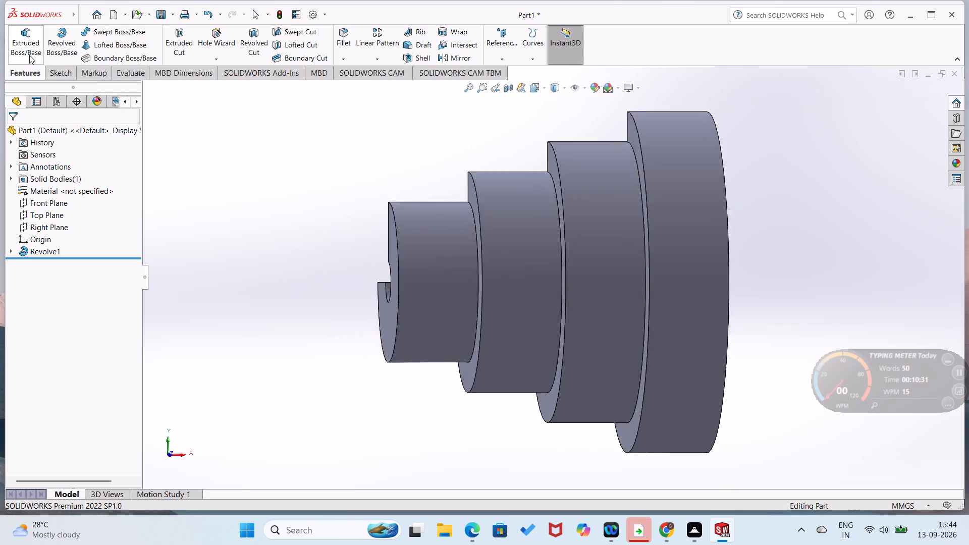
key(space)
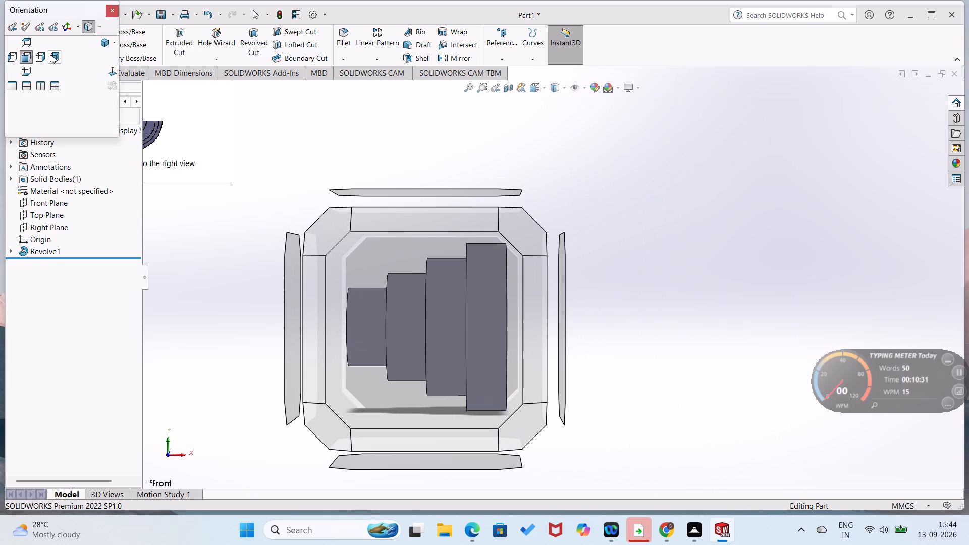
click(51, 54)
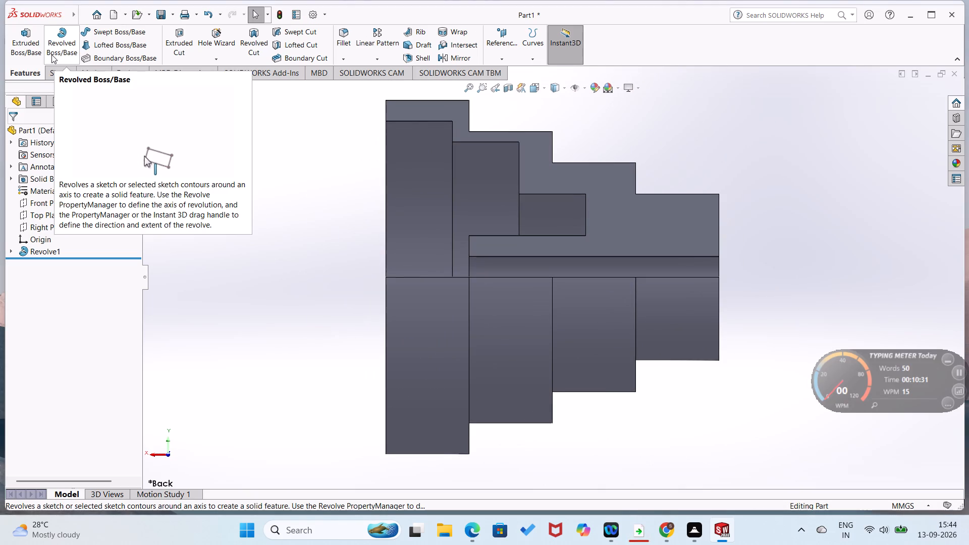
key(space)
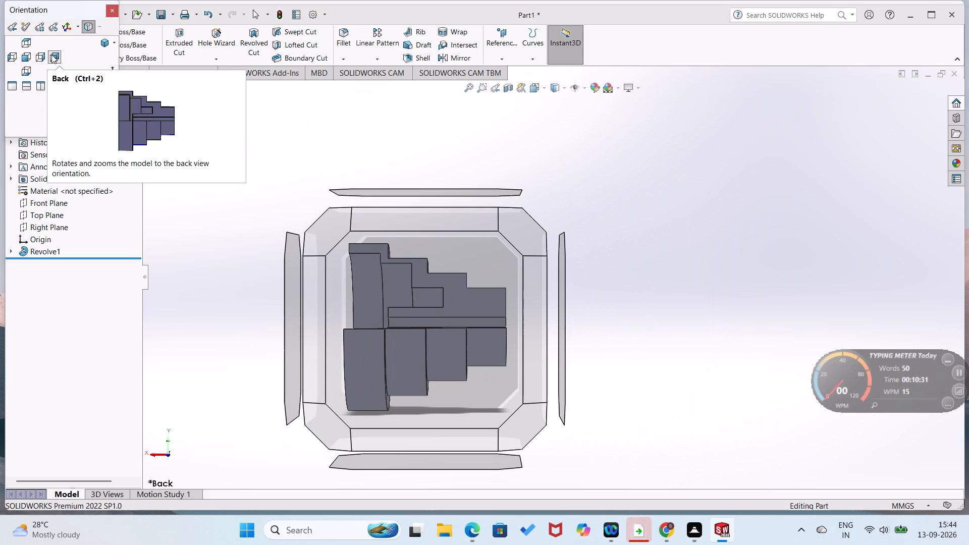
key(ctrl+7)
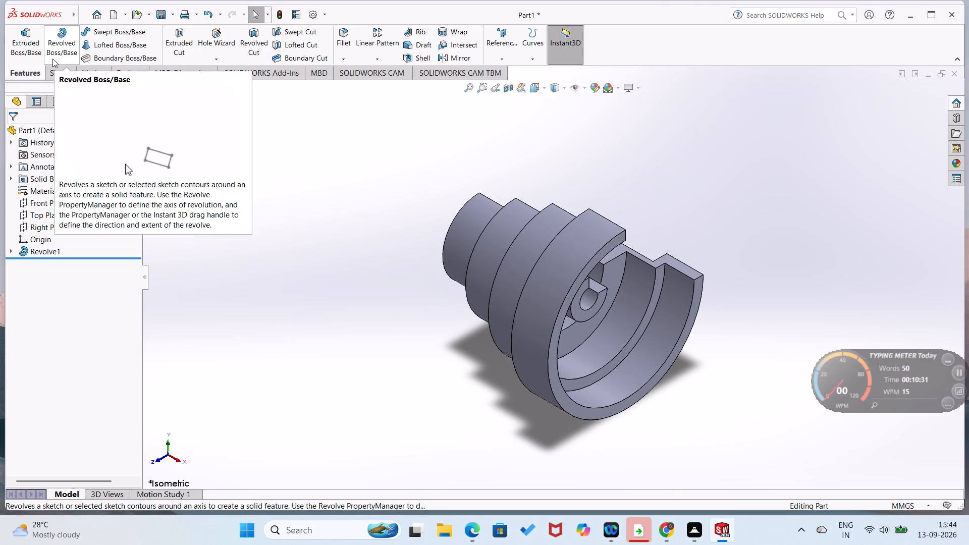
Examine the hollow interior, central tube and cut faces of the part from oblique angles around the isometric view.
scroll(552, 290, down, 1)
middle_drag(613, 324, 503, 339)
scroll(505, 339, down, 1)
middle_drag(679, 306, 720, 383)
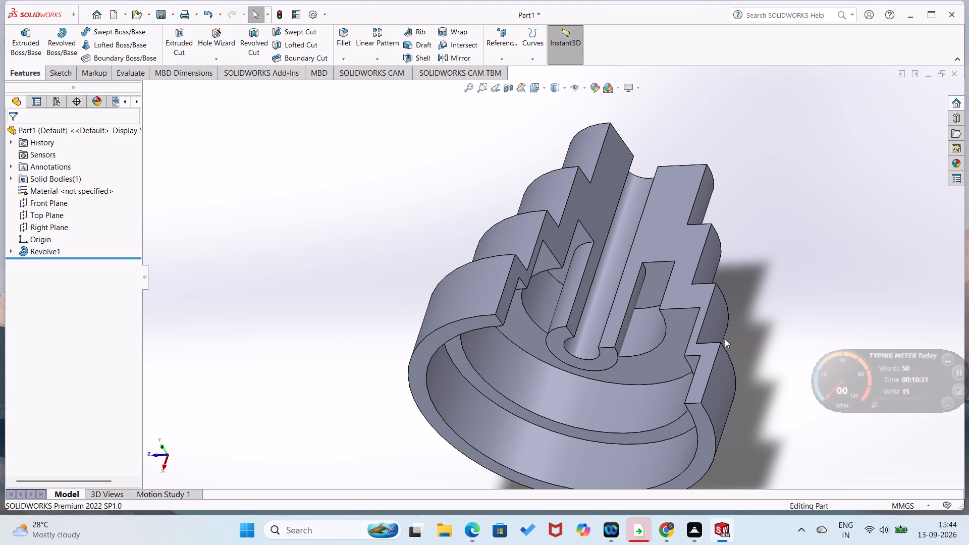
key(ctrl+7)
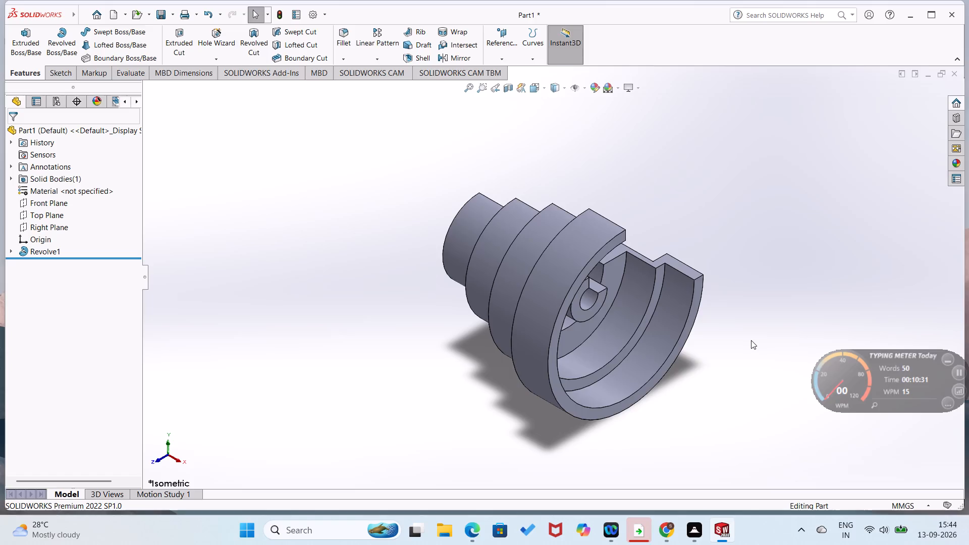
middle_drag(751, 339, 693, 393)
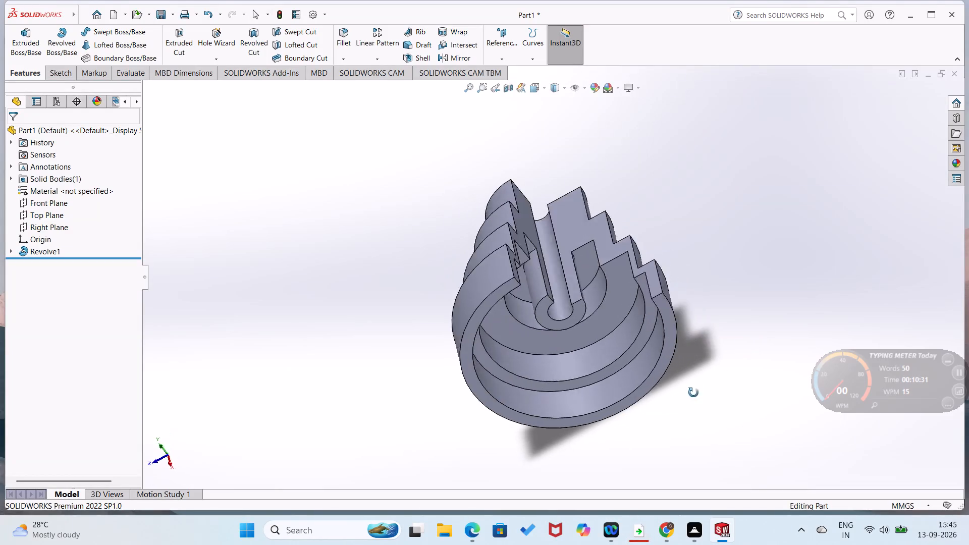
middle_drag(693, 393, 757, 416)
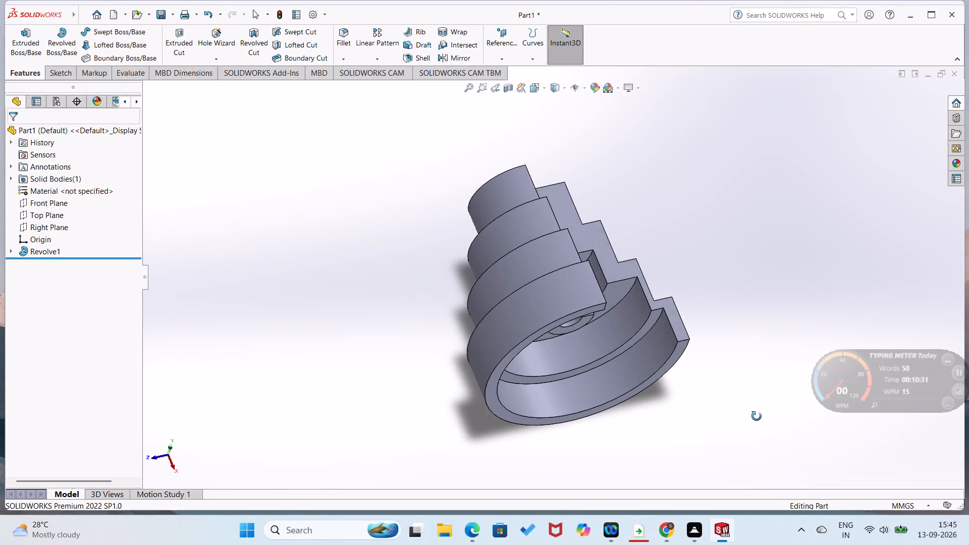
middle_drag(757, 416, 834, 269)
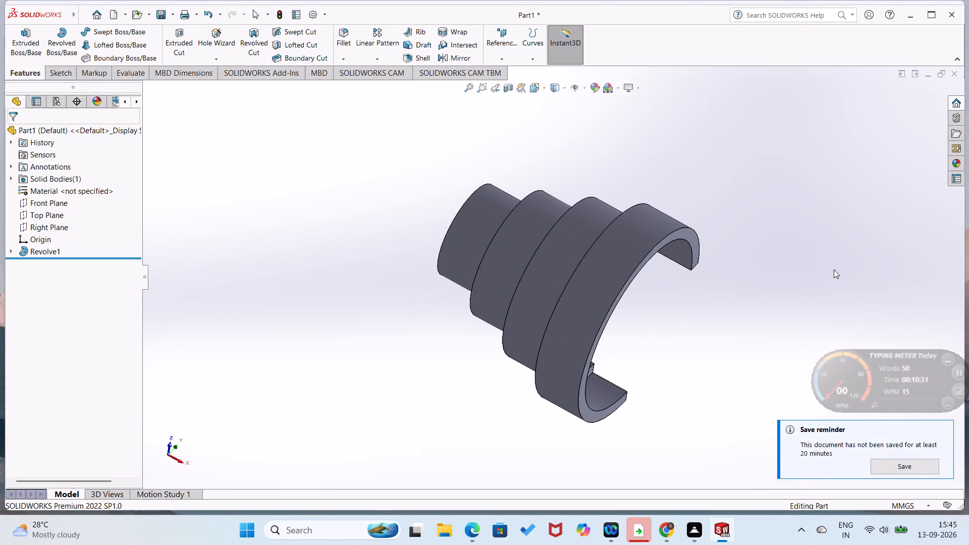
Inspect the part from the bottom view and from below, including the small end, bore and both cut faces.
key(space)
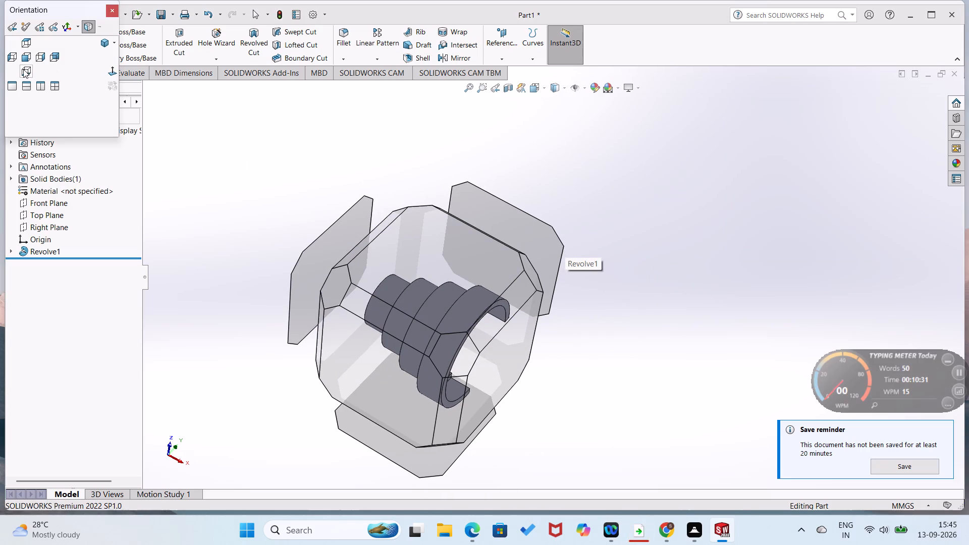
click(23, 69)
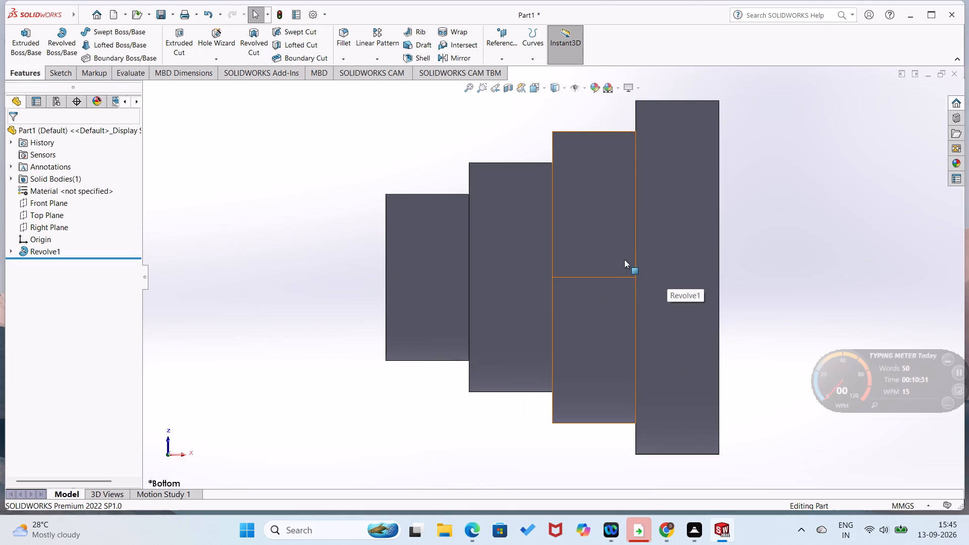
middle_drag(675, 232, 686, 275)
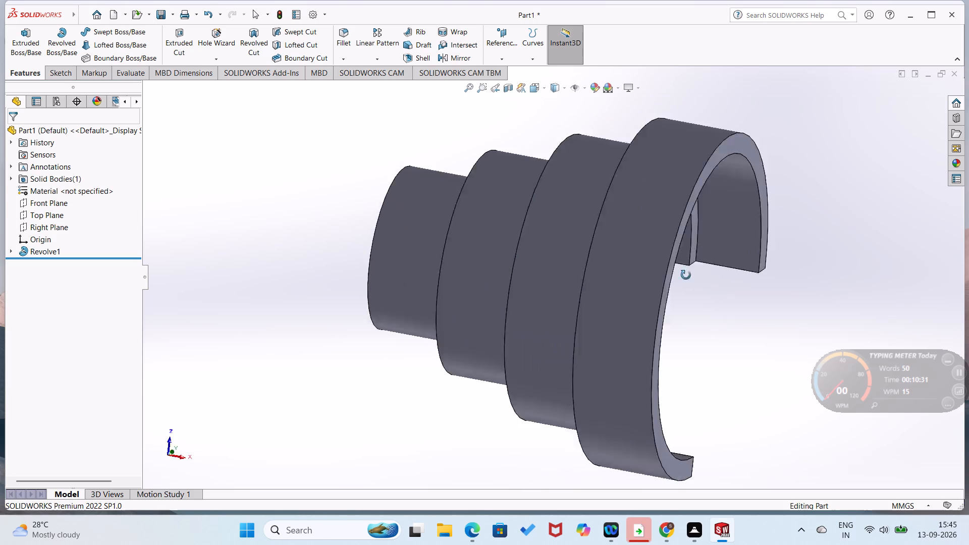
middle_drag(686, 275, 715, 275)
middle_drag(711, 276, 682, 292)
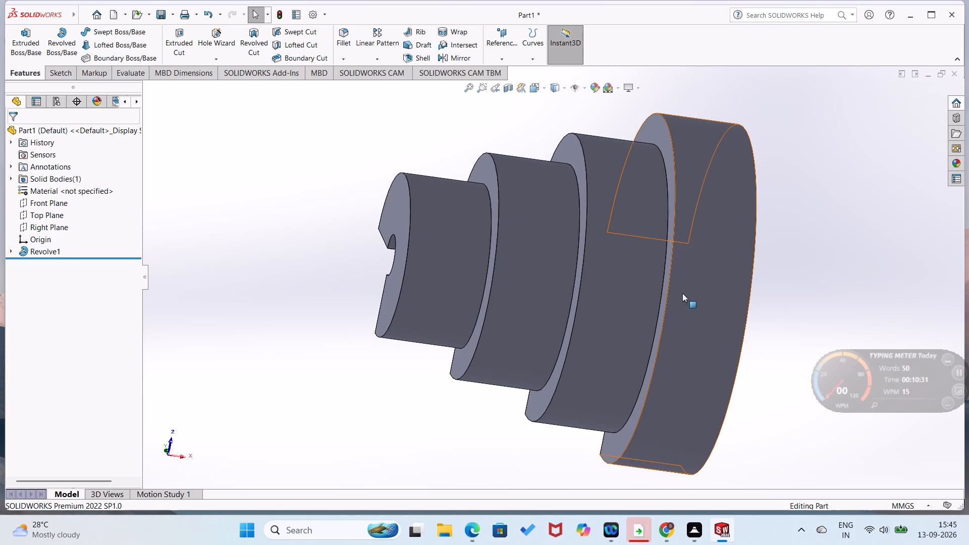
middle_drag(704, 332, 752, 94)
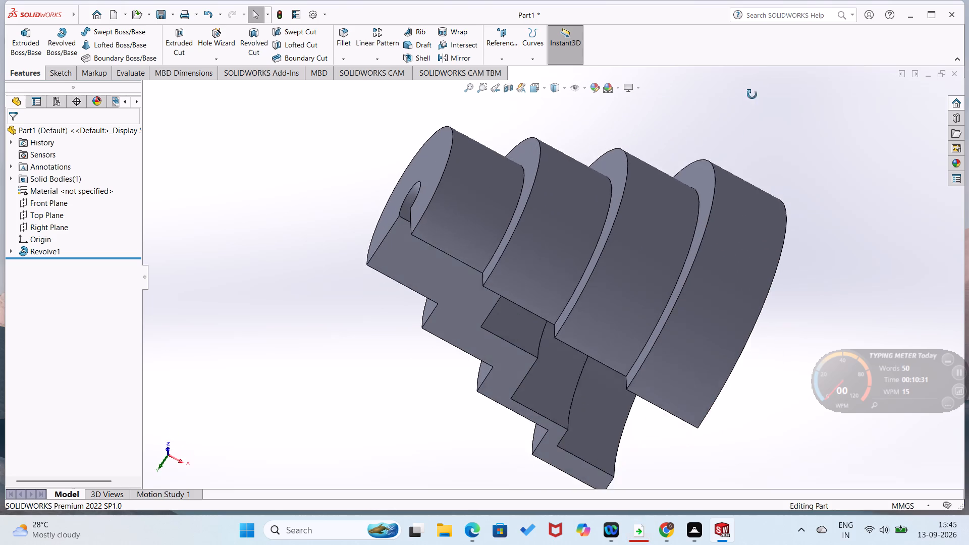
middle_drag(752, 94, 753, 92)
middle_drag(737, 251, 744, 155)
middle_drag(801, 378, 839, 355)
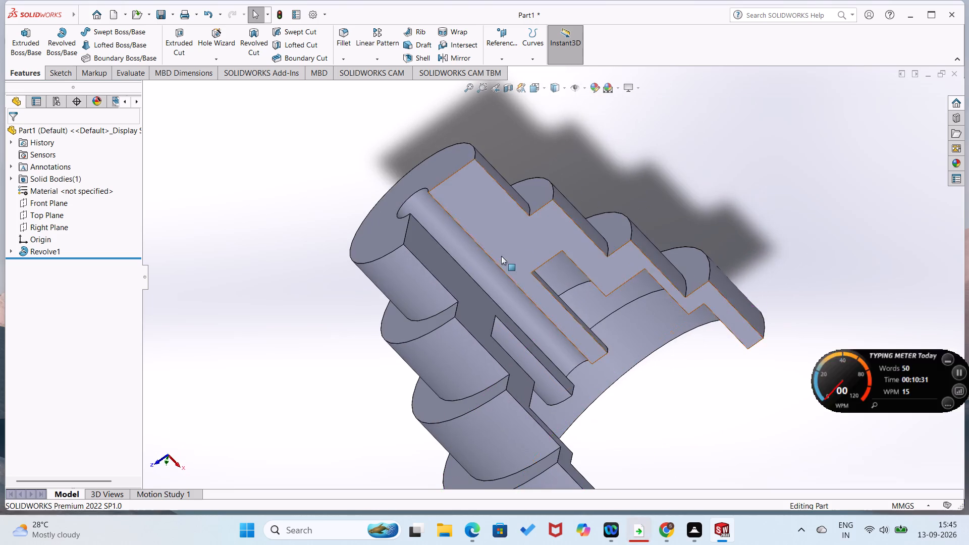
middle_drag(429, 242, 380, 295)
middle_drag(618, 238, 626, 195)
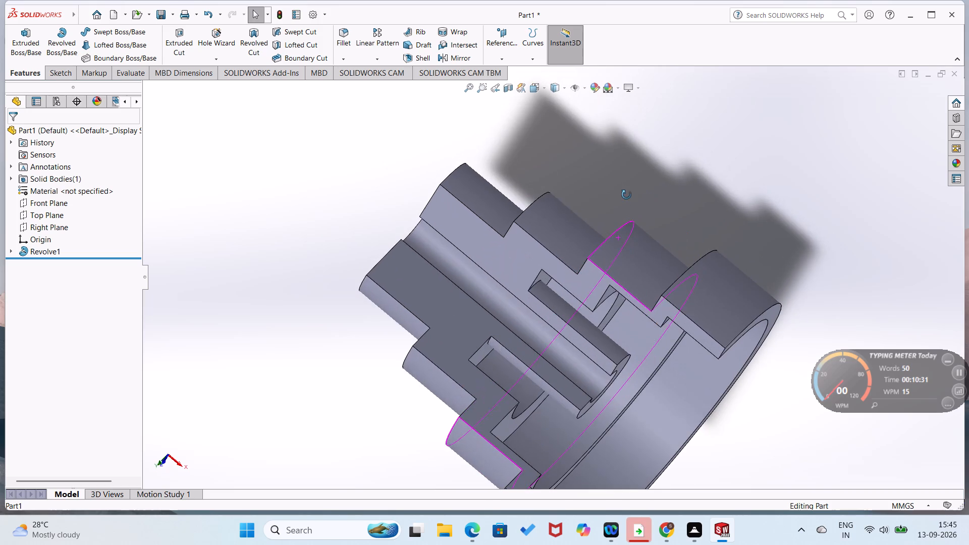
middle_drag(626, 195, 626, 193)
middle_drag(389, 250, 371, 310)
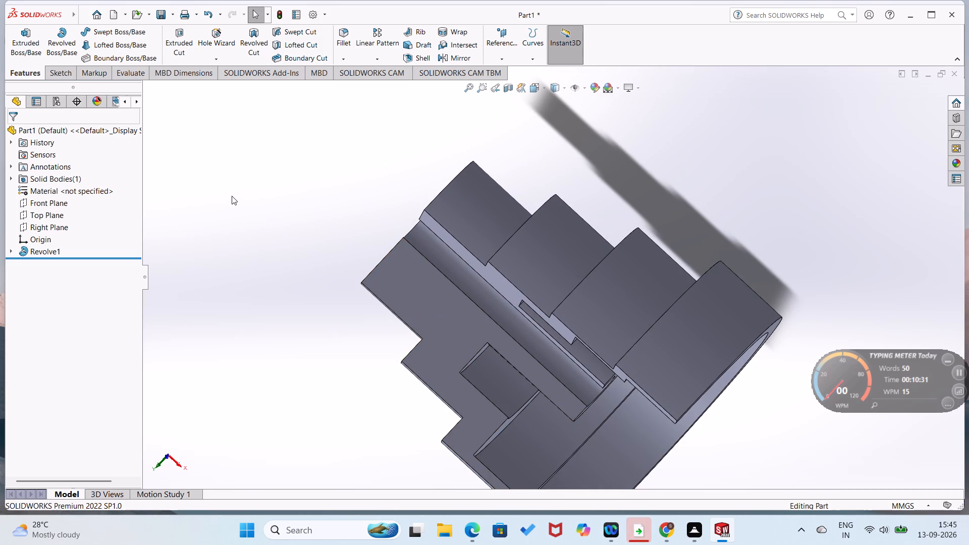
Display the part in four viewports at once to compare its front, left, top and trimetric views.
key(space)
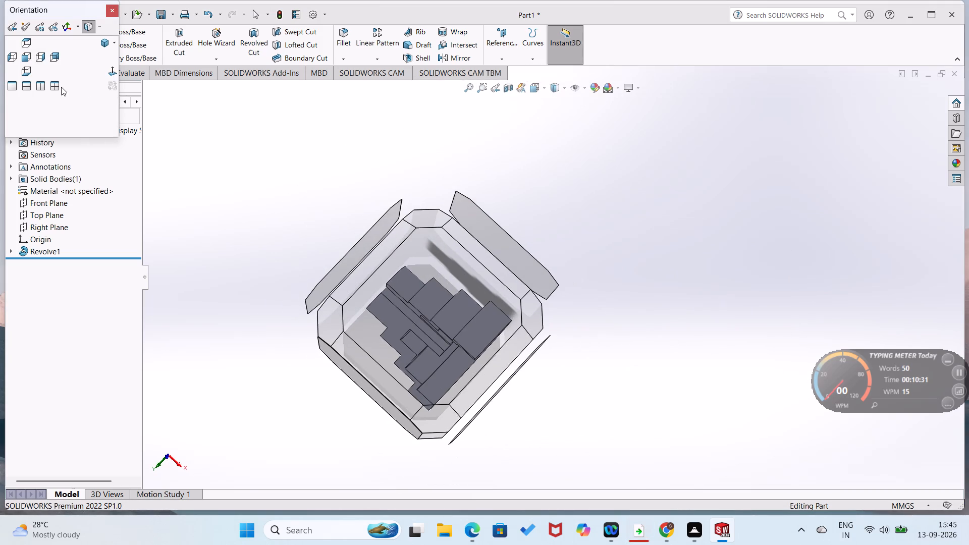
click(55, 84)
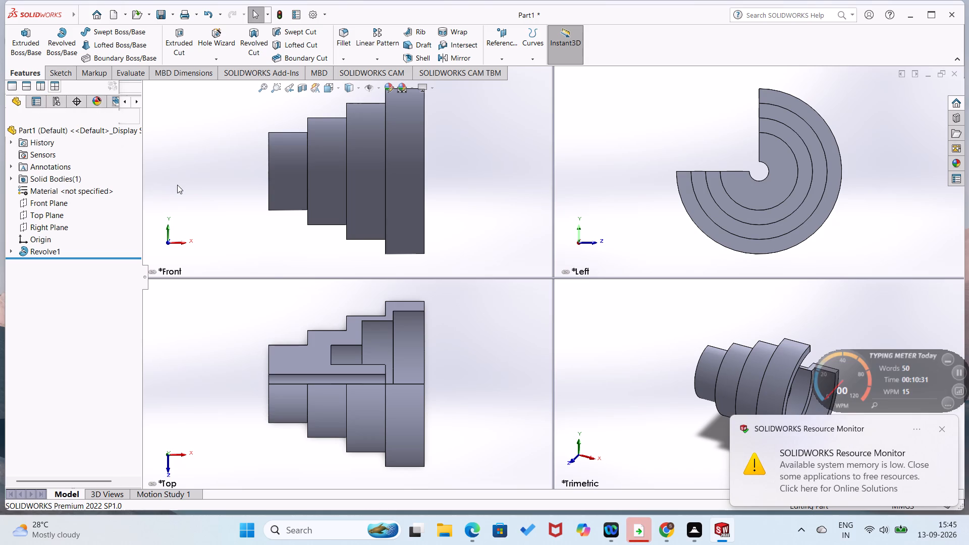
click(336, 353)
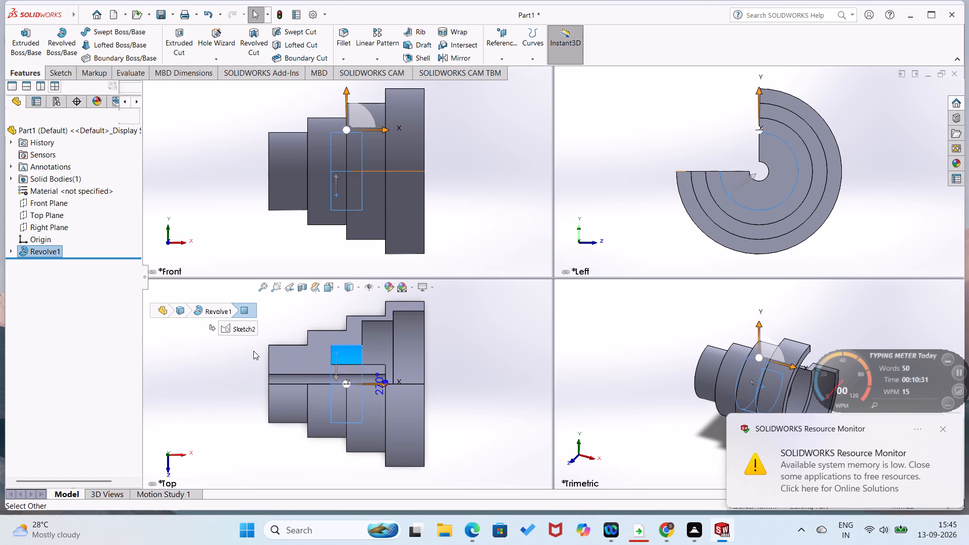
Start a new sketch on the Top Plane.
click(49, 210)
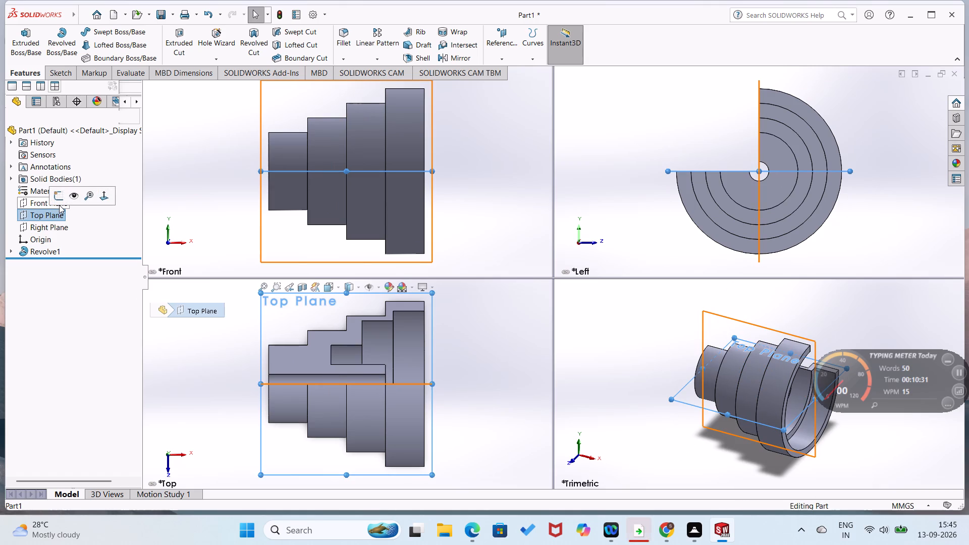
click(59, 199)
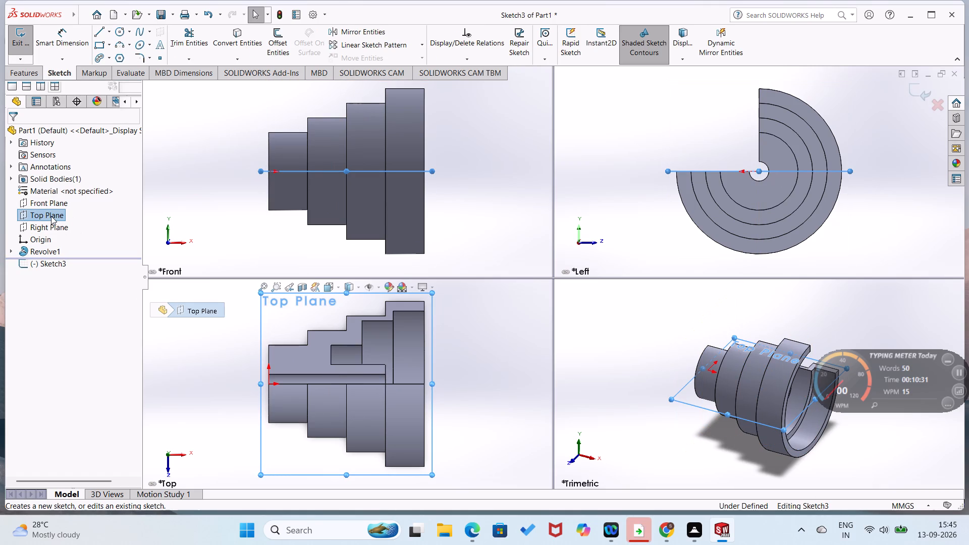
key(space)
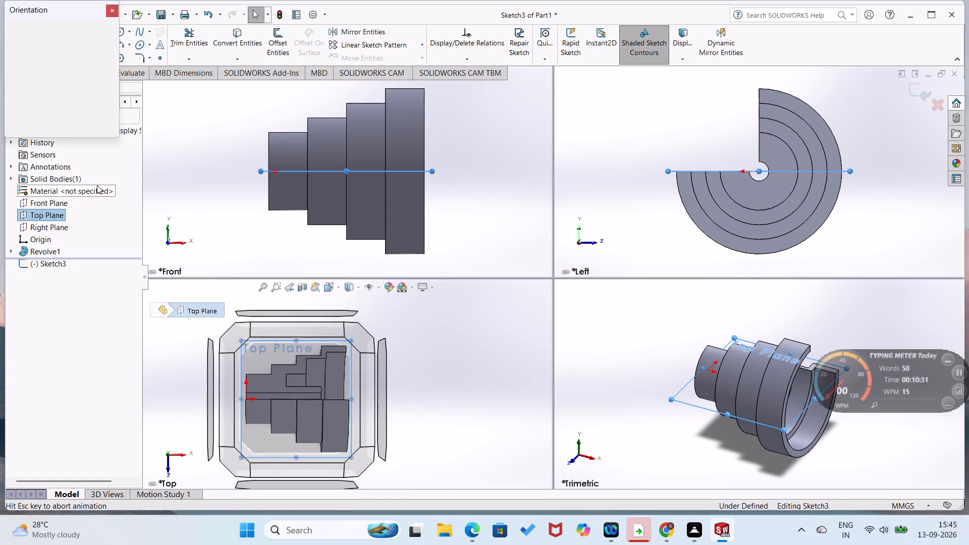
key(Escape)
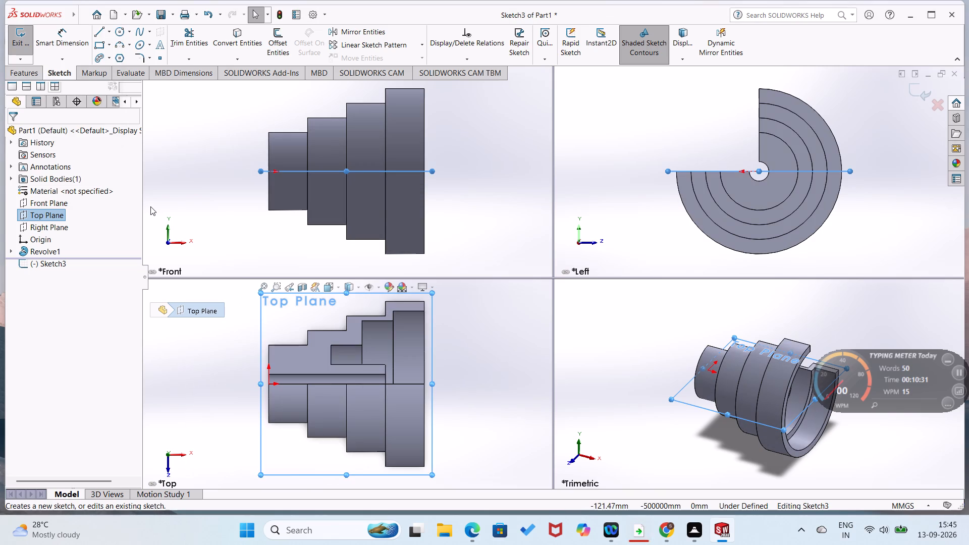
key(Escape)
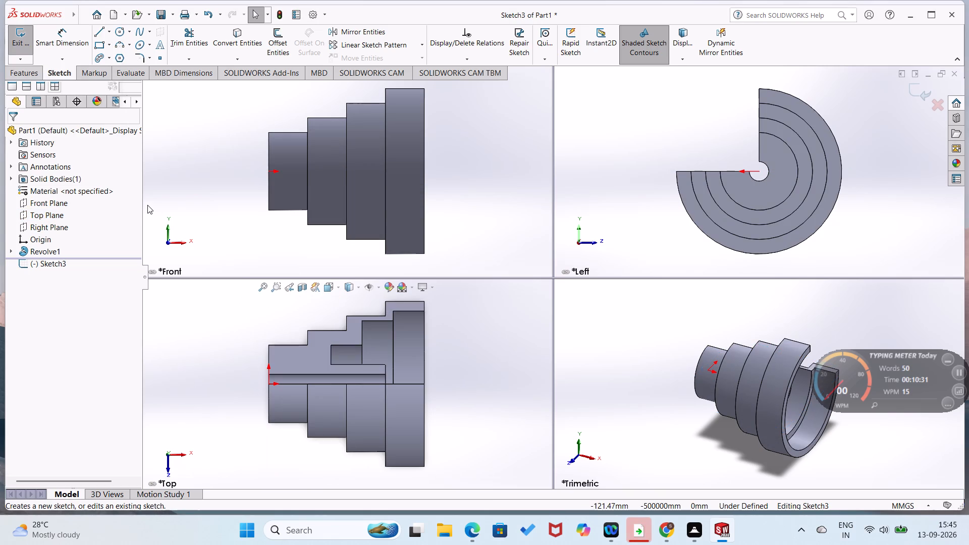
Check the part in front and isometric orientation in the top-view viewport, and restore the standard four-viewport layout.
key(space)
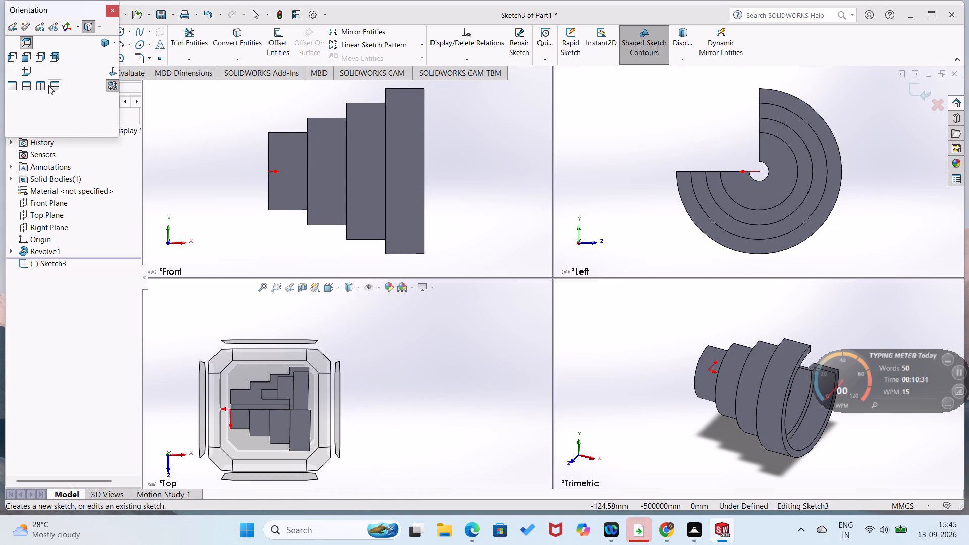
click(23, 56)
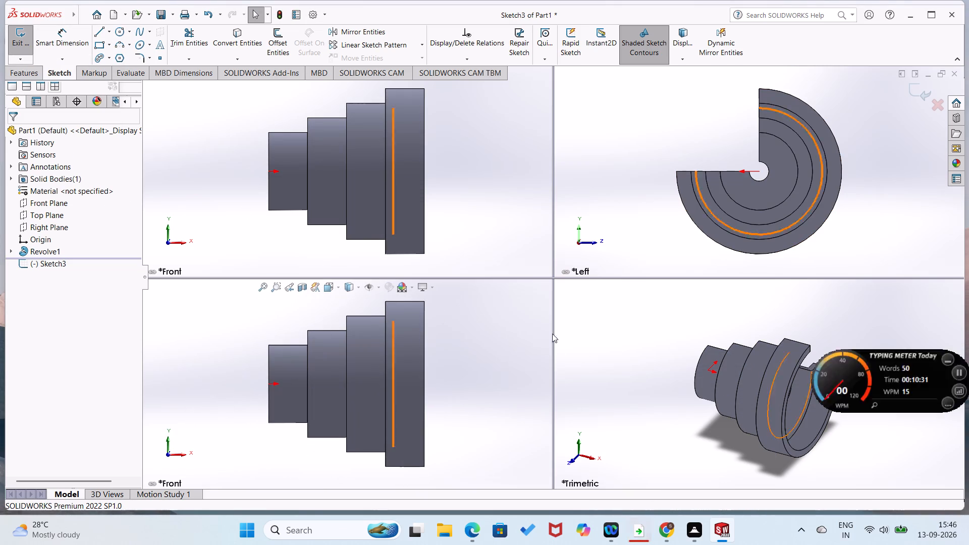
key(space)
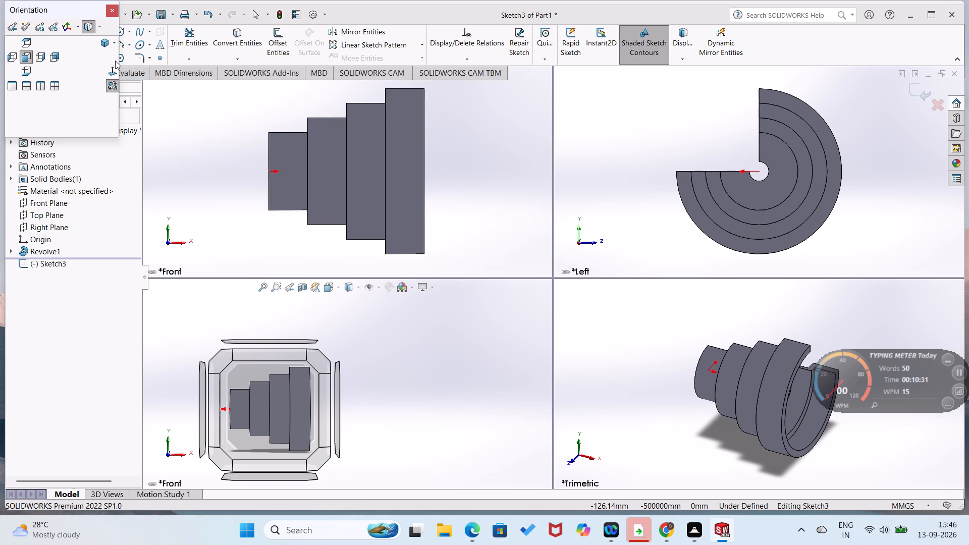
click(103, 47)
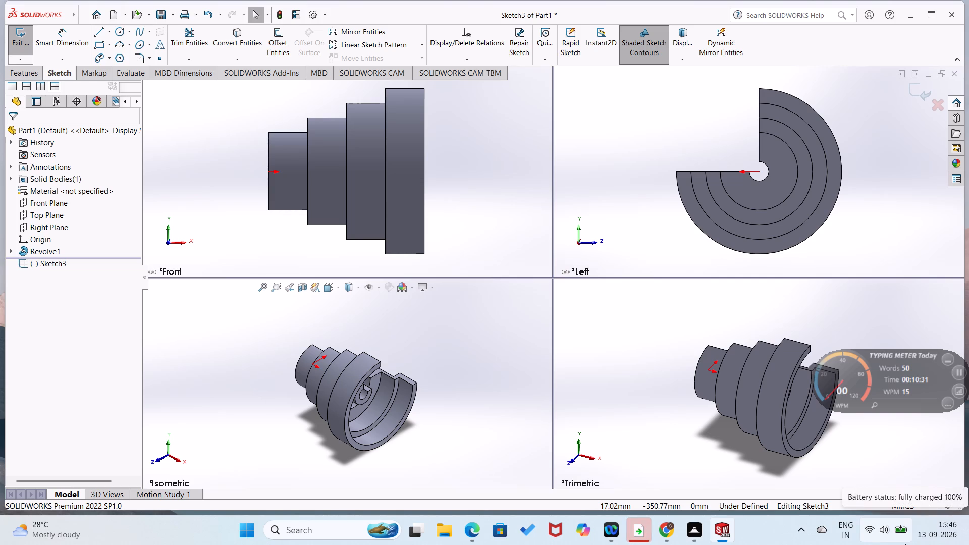
key(space)
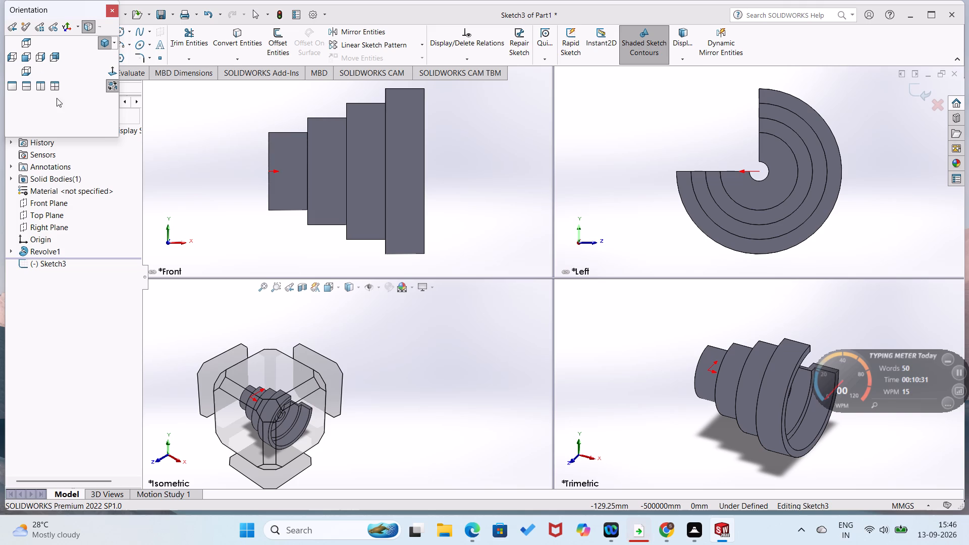
click(55, 85)
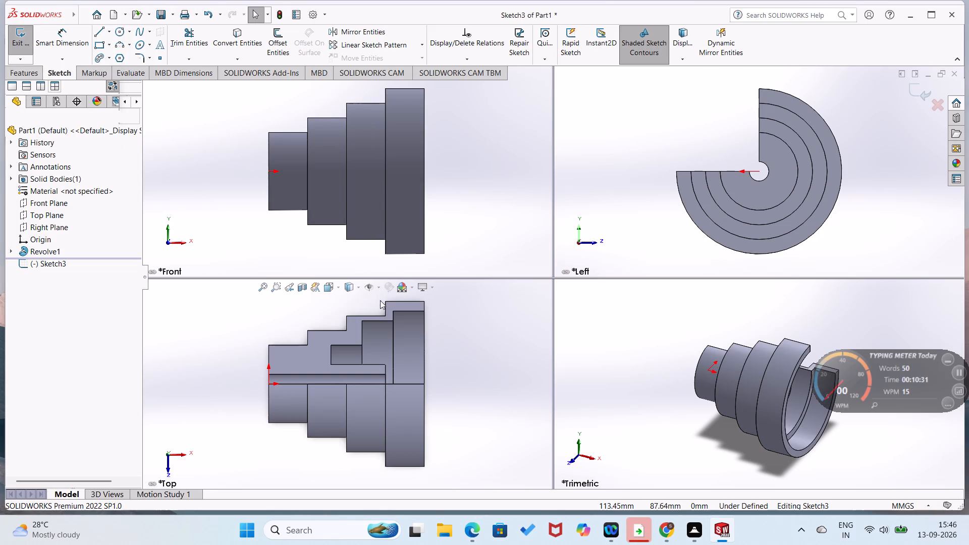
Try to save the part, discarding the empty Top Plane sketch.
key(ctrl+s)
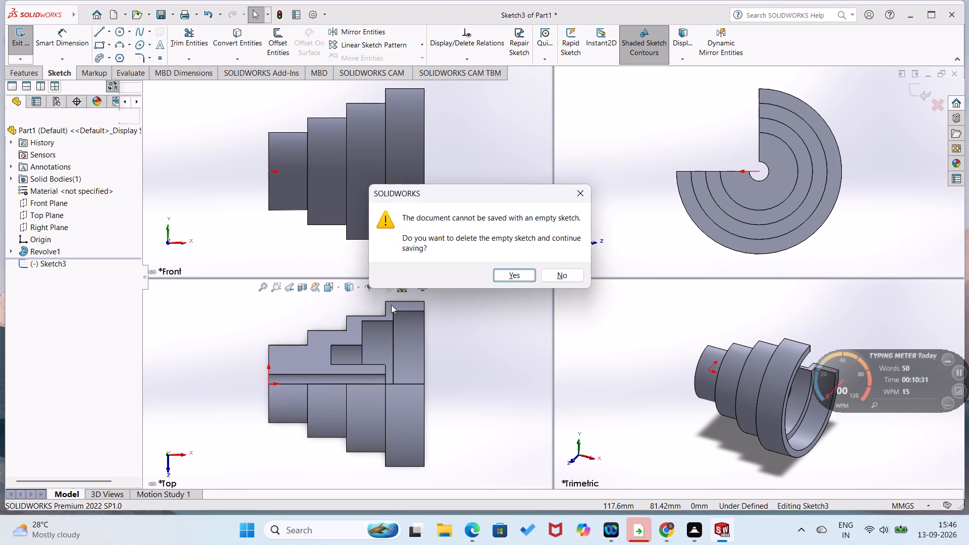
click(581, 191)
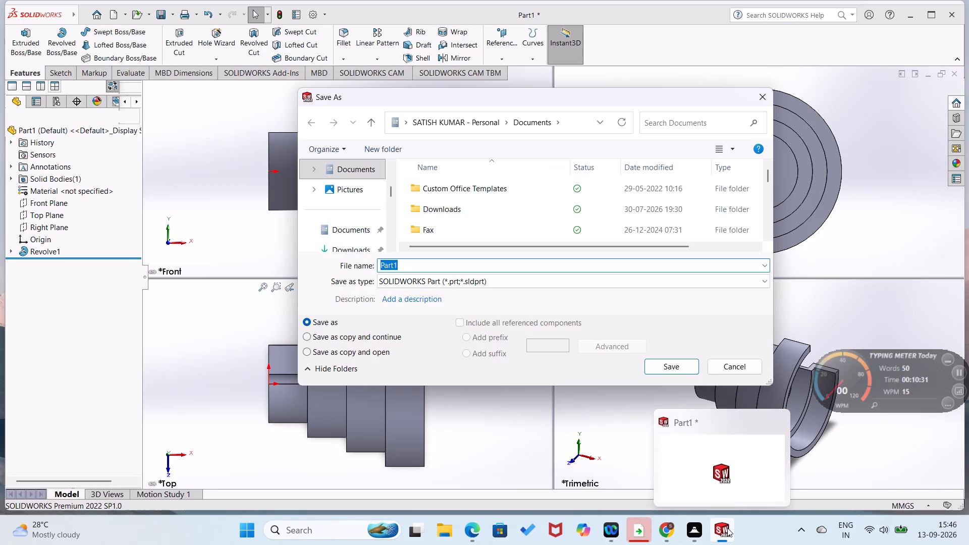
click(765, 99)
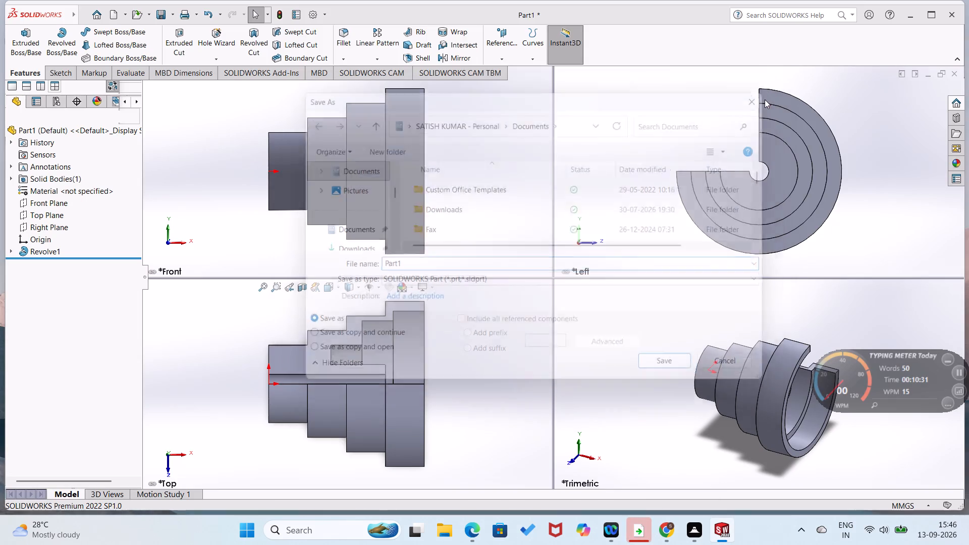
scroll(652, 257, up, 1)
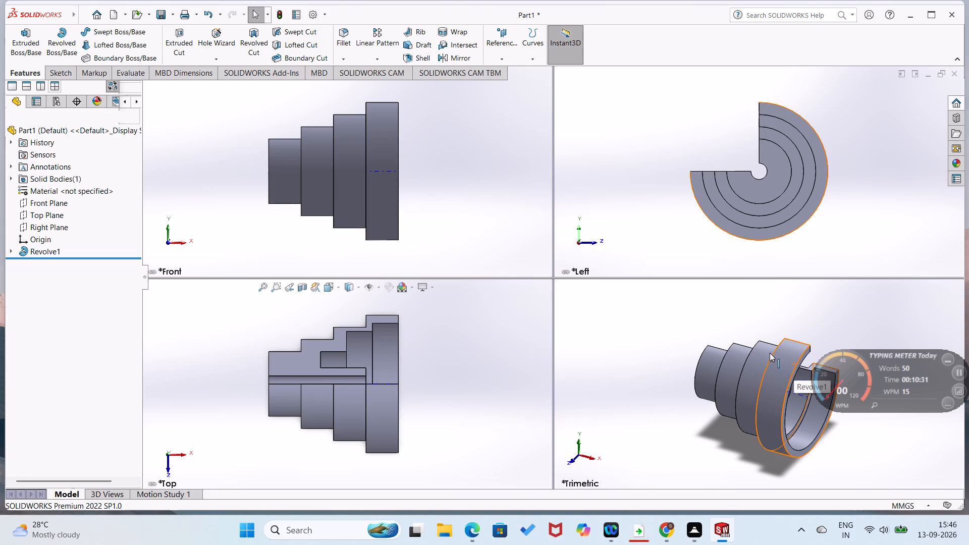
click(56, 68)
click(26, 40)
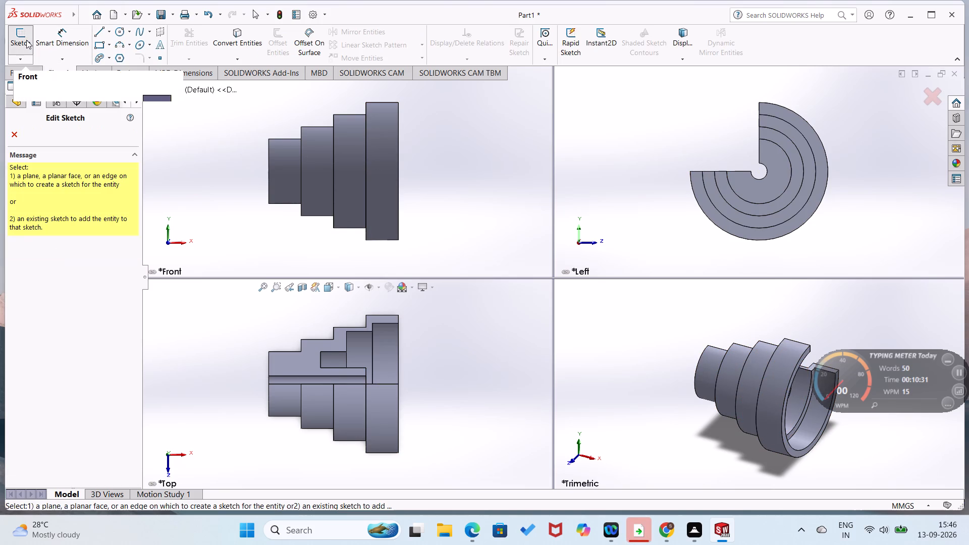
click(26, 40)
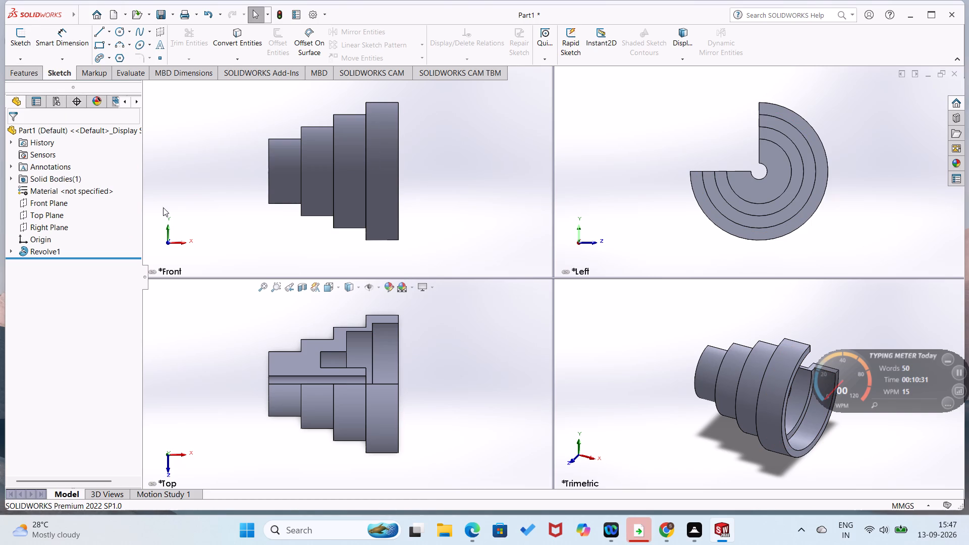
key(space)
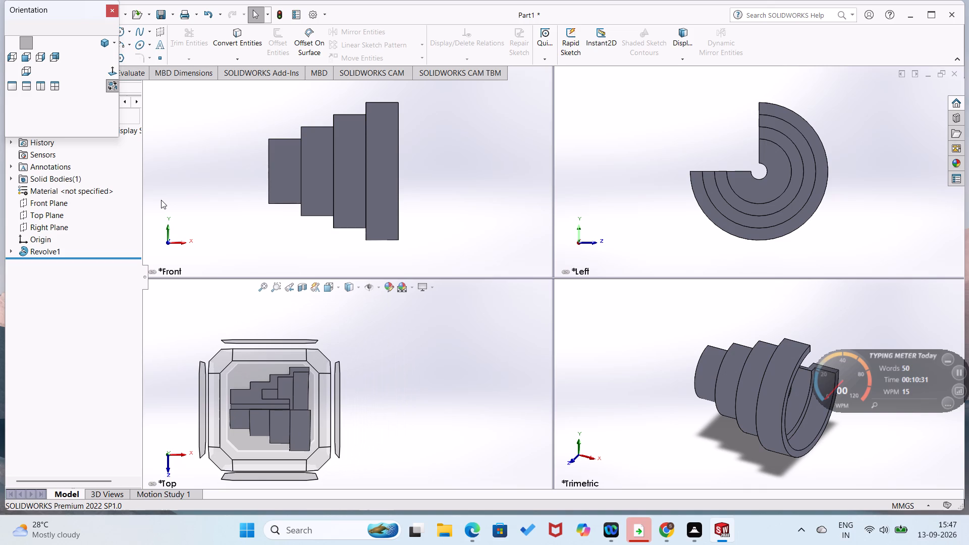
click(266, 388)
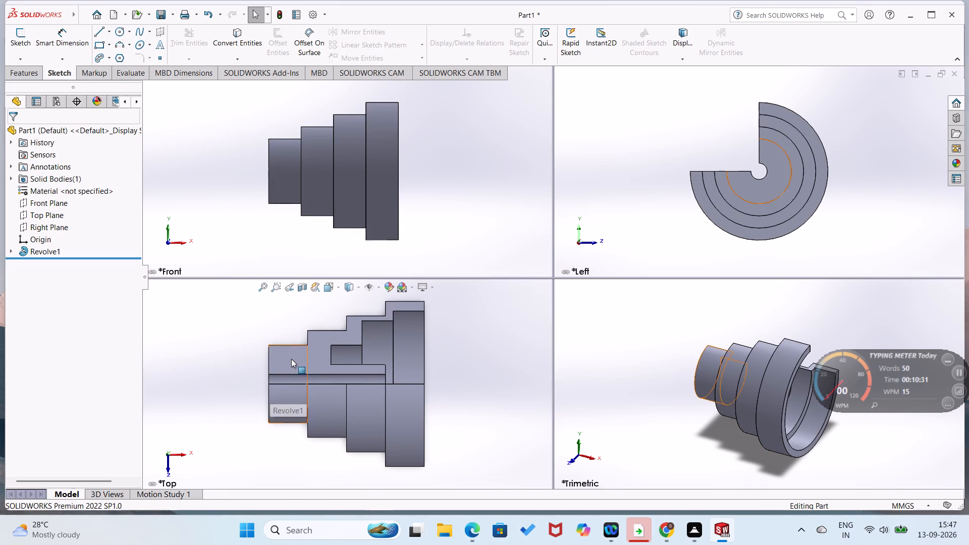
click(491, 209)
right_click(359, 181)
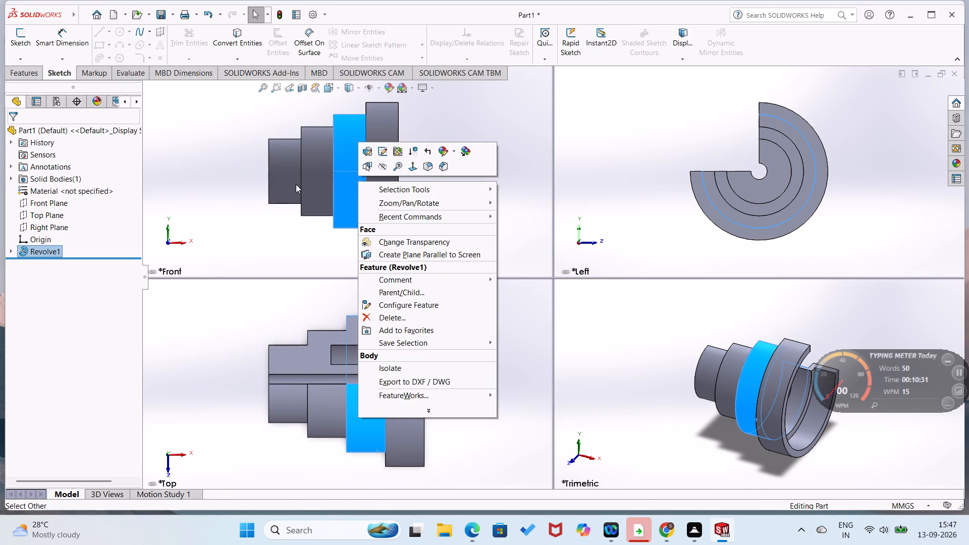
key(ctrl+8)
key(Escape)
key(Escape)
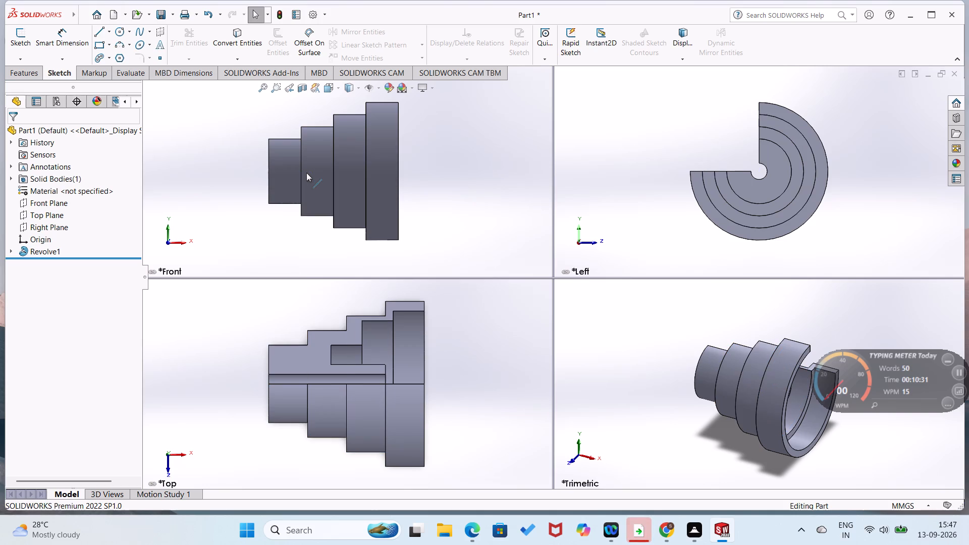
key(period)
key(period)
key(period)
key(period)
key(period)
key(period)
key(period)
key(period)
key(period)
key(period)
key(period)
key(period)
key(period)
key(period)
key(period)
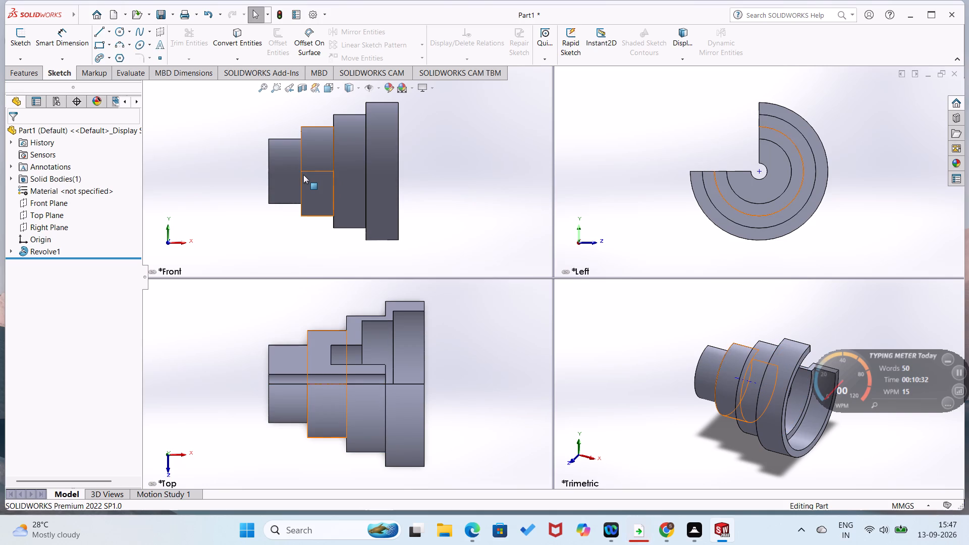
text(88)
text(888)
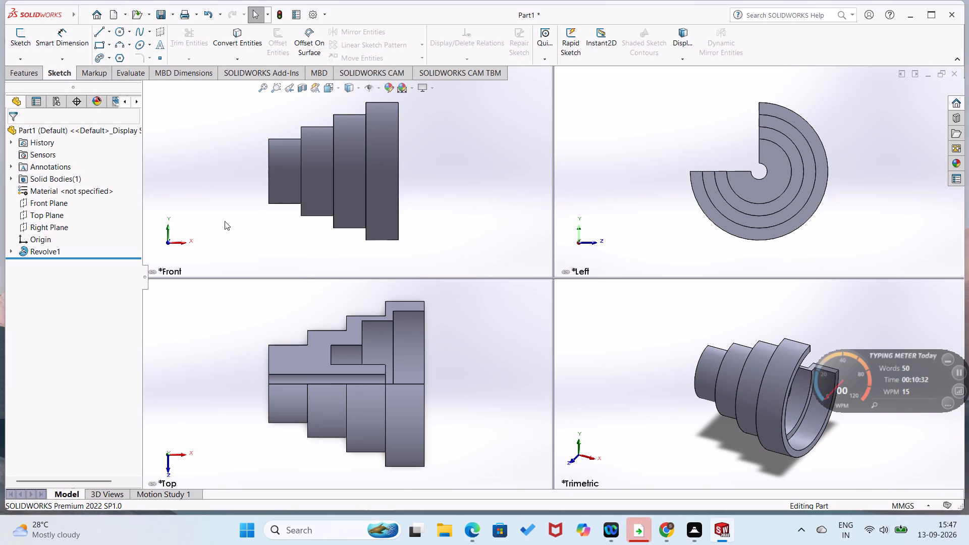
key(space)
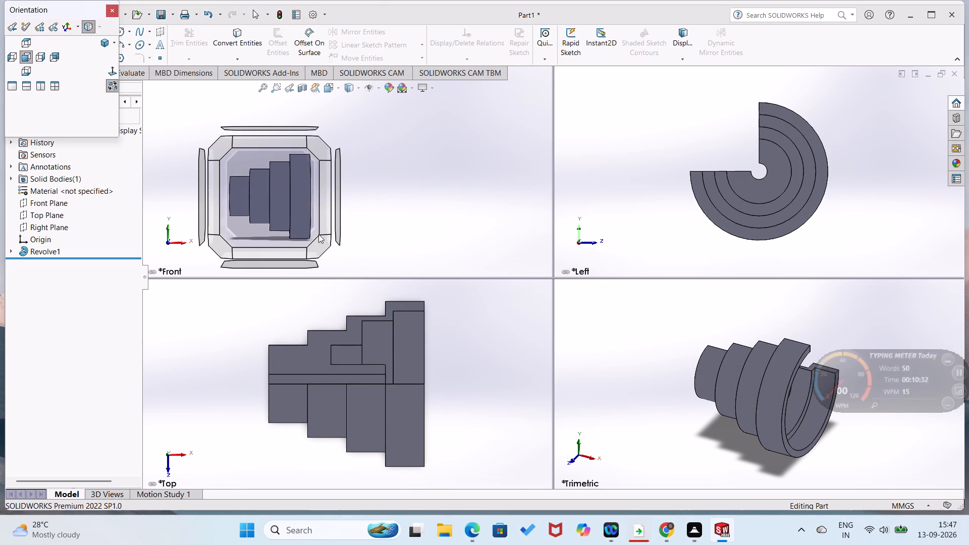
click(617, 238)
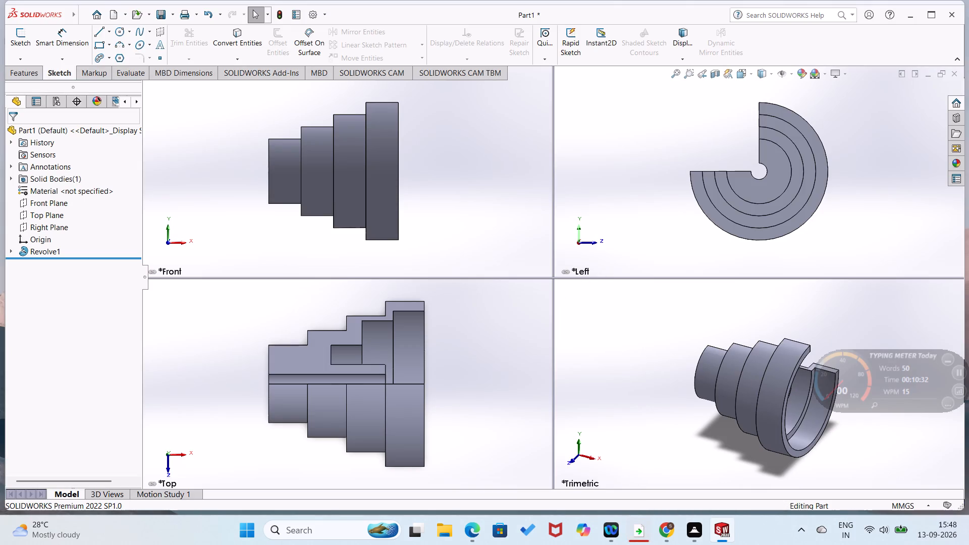
Restore the standard four-viewport layout with the part refitted in each view.
click(441, 370)
drag(441, 370, 435, 396)
middle_drag(435, 396, 436, 396)
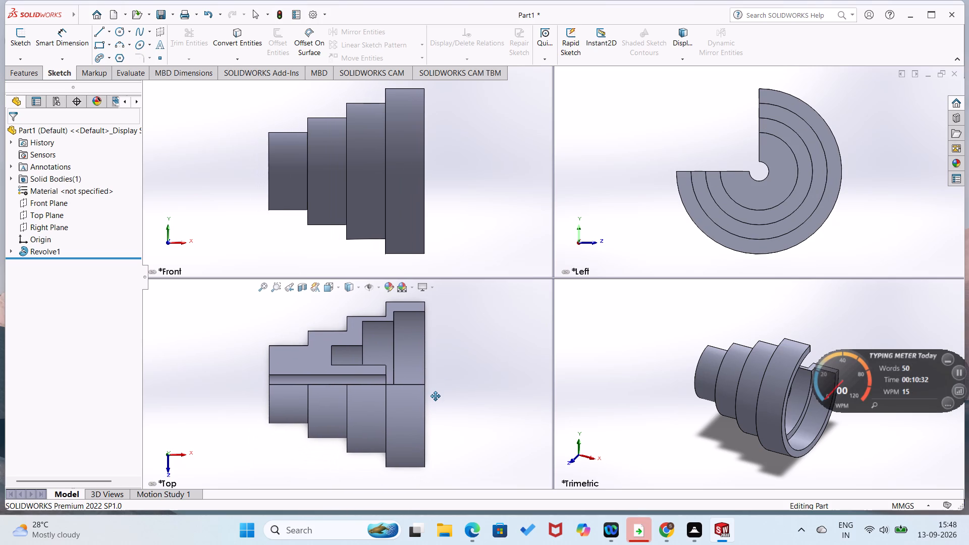
middle_drag(436, 396, 439, 403)
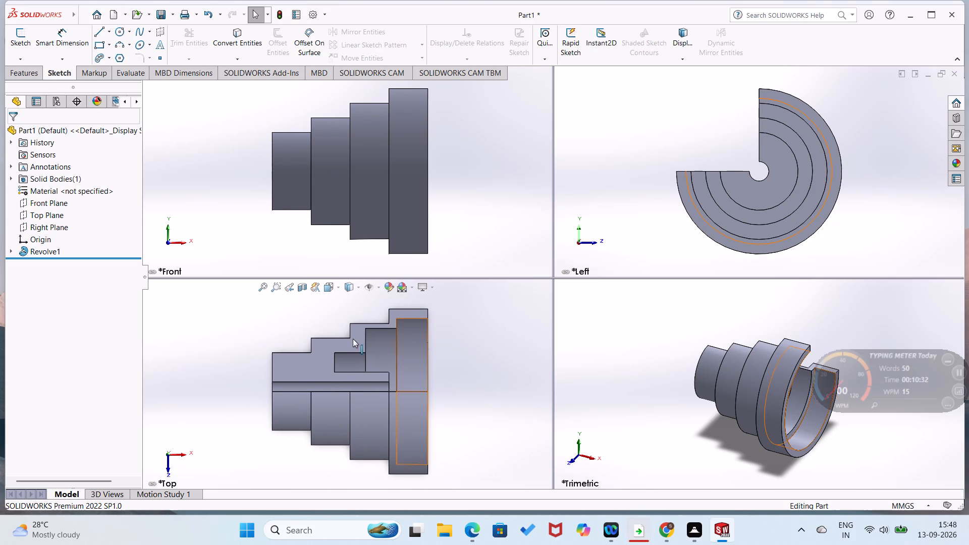
key(space)
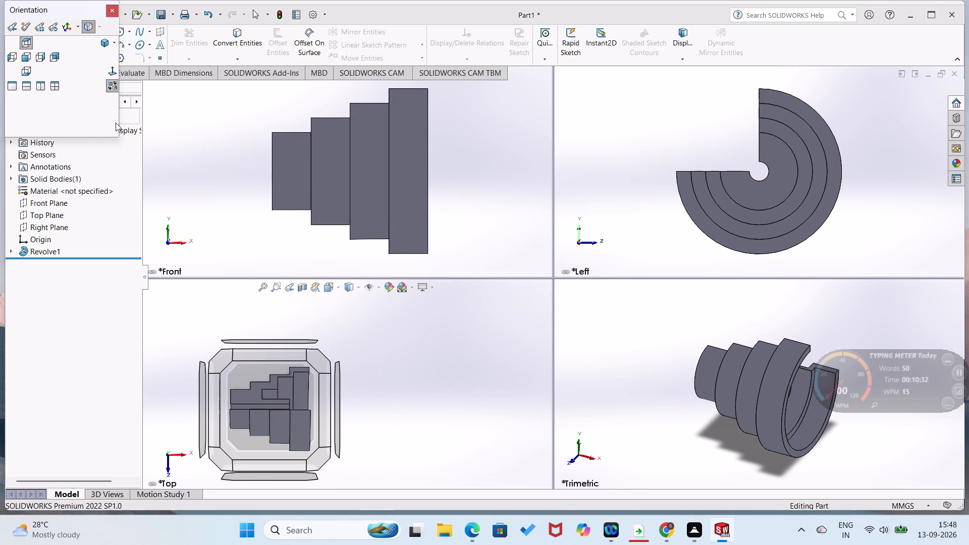
click(54, 84)
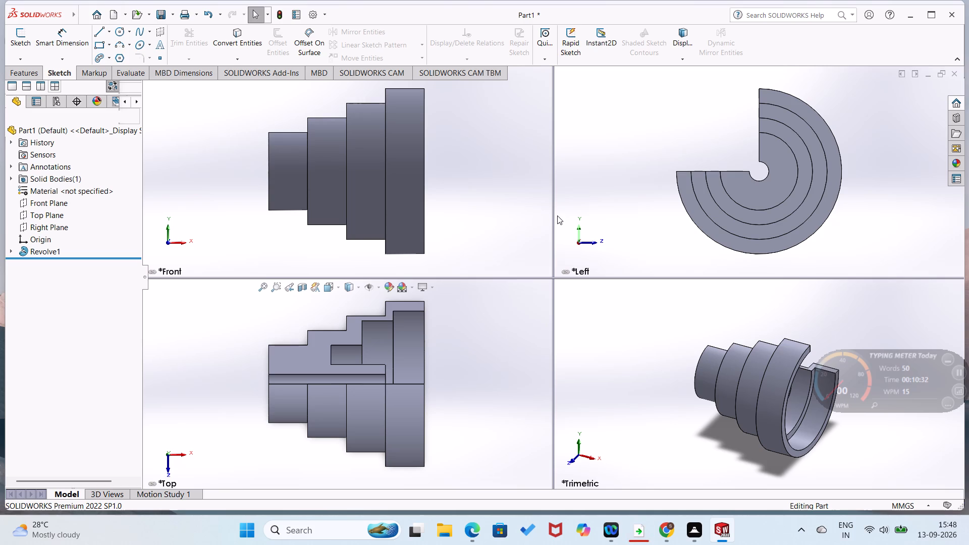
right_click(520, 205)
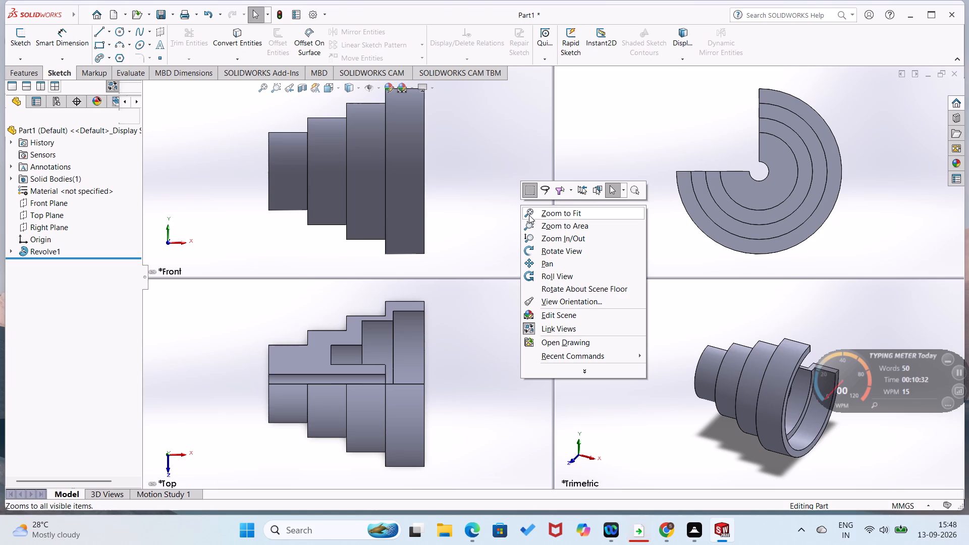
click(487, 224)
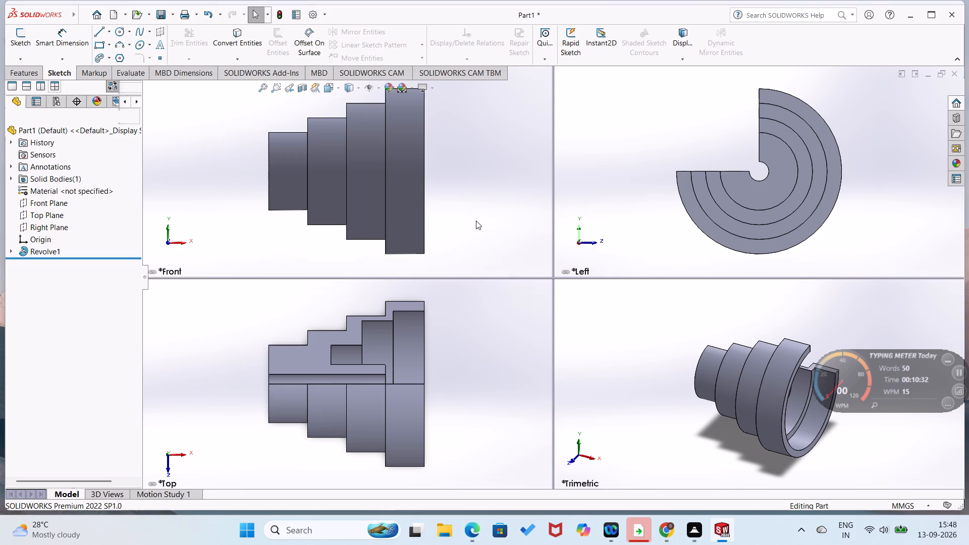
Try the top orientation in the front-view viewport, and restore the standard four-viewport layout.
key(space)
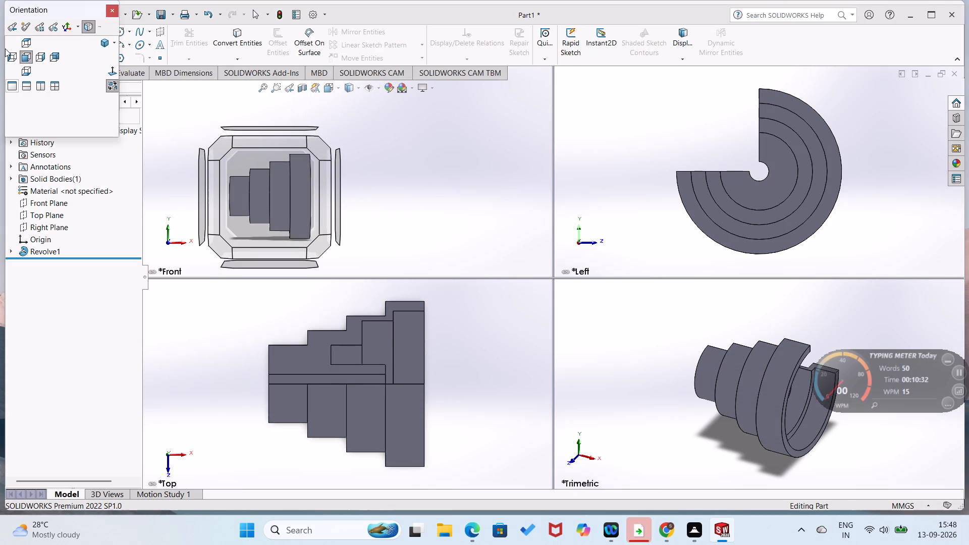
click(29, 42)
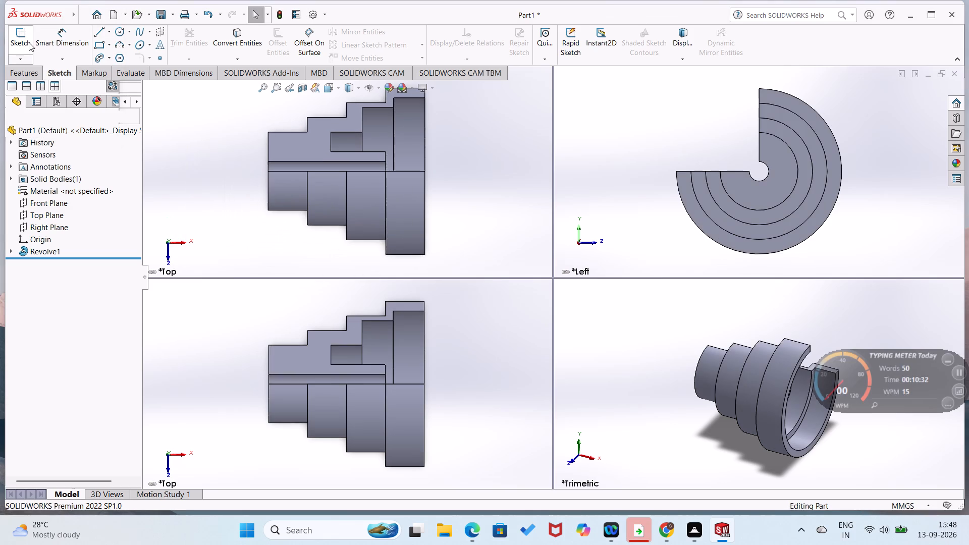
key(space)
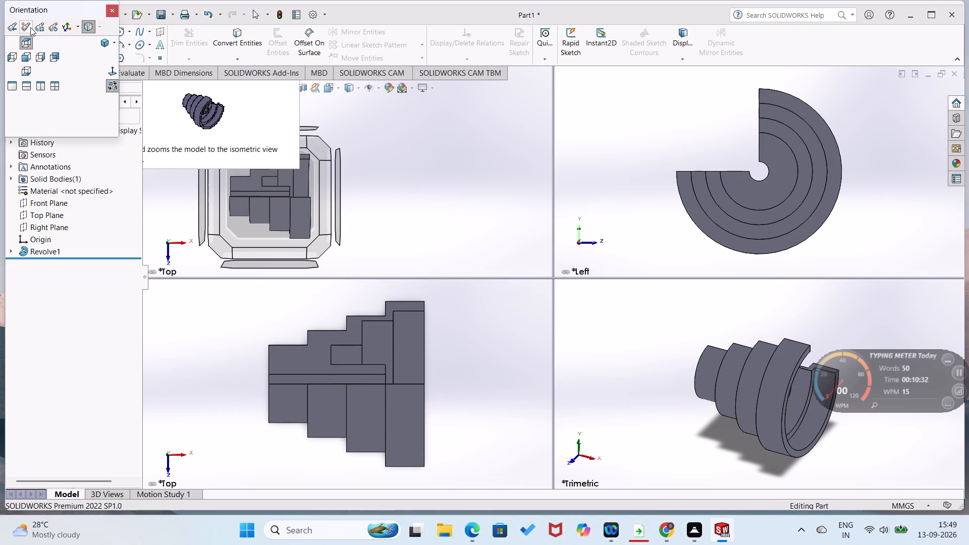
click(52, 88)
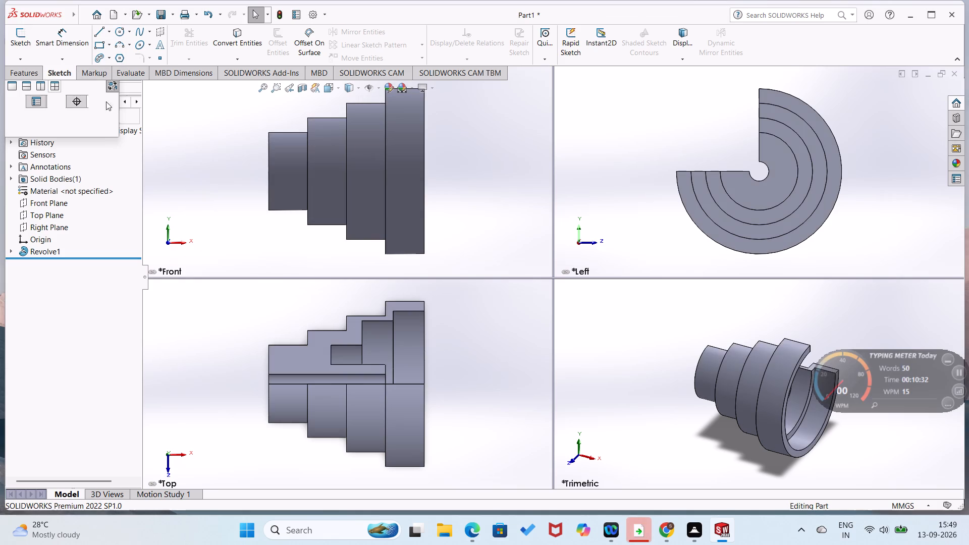
Switch from the four-viewport layout to a single viewport showing the part's front view.
click(10, 85)
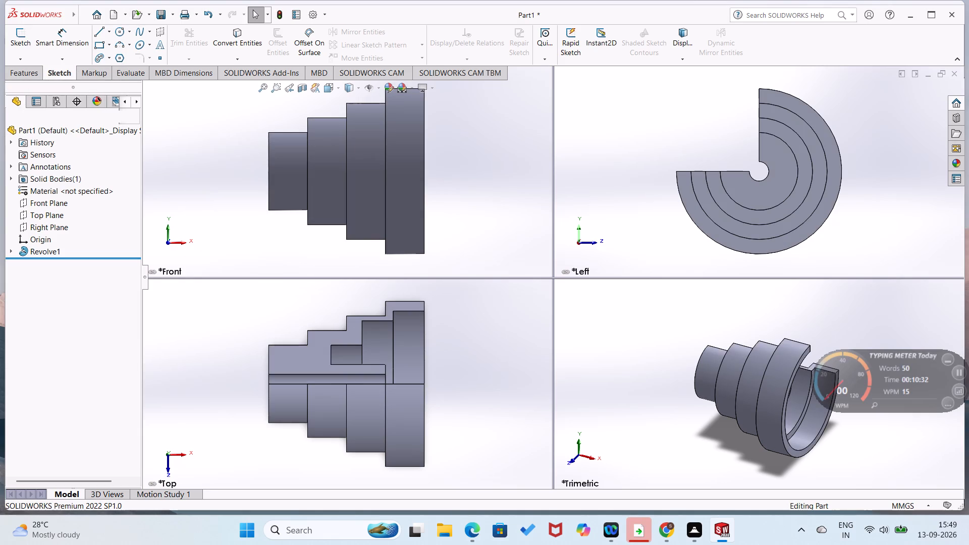
key(space)
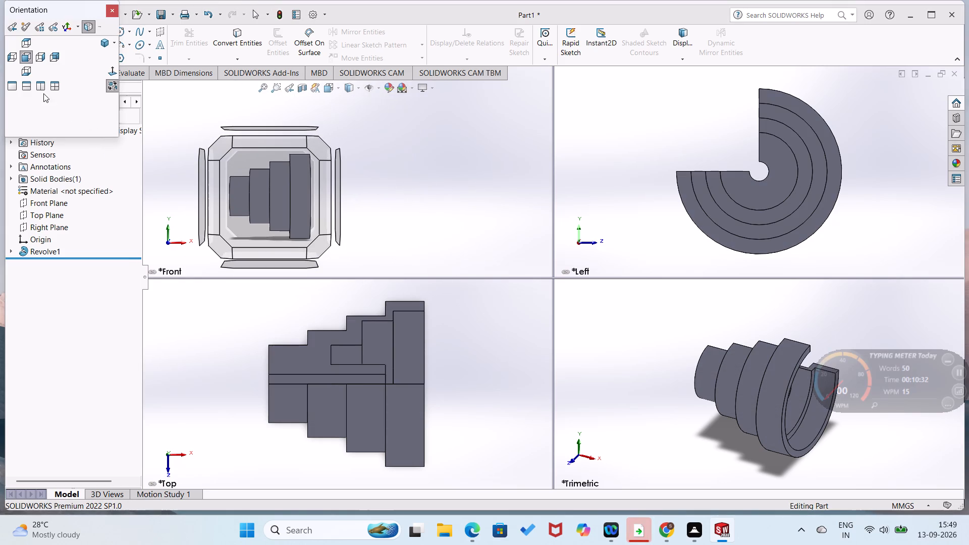
click(15, 84)
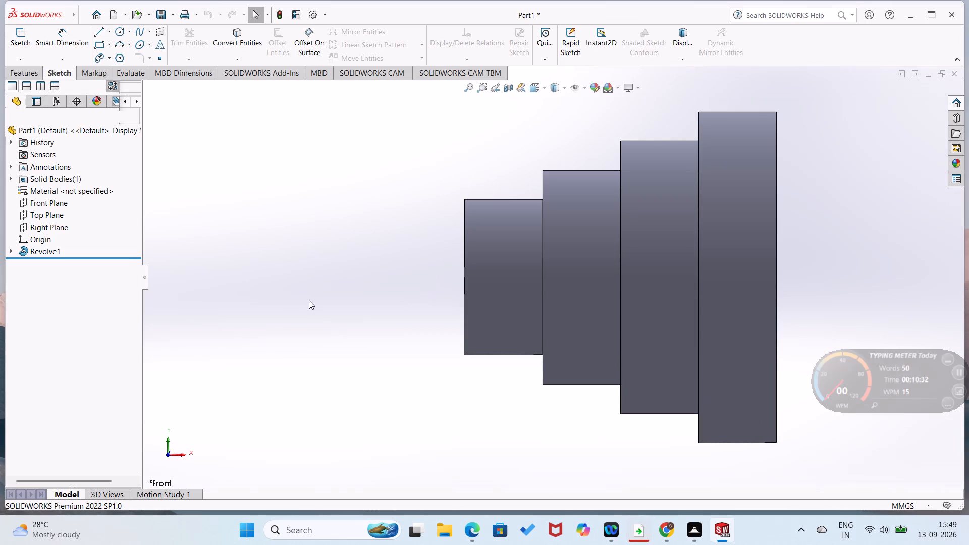
Examine the revolved part from all sides, including its open quarter, central tube, stepped inner bores and outer steps.
middle_drag(314, 303, 165, 371)
scroll(314, 303, down, 1)
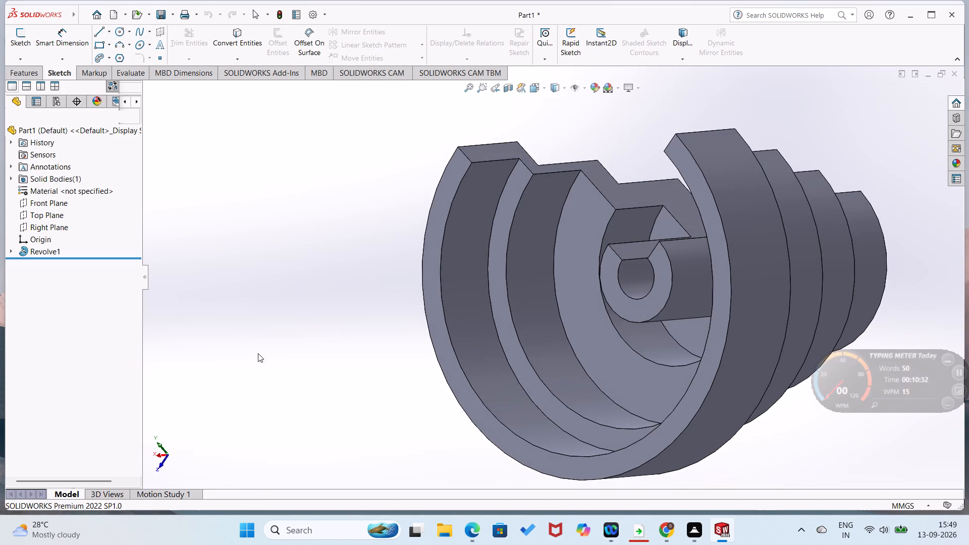
middle_drag(360, 359, 380, 544)
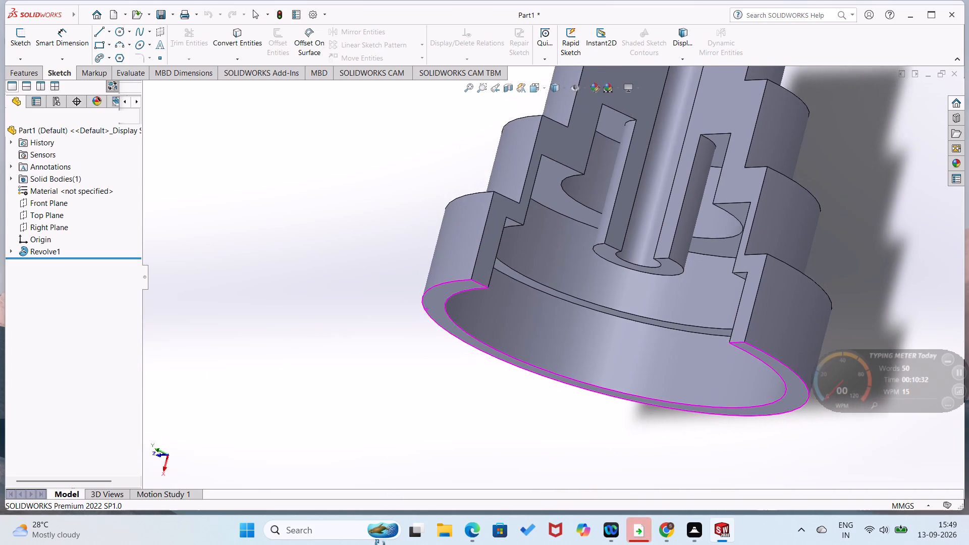
middle_drag(380, 544, 374, 544)
middle_drag(363, 536, 409, 544)
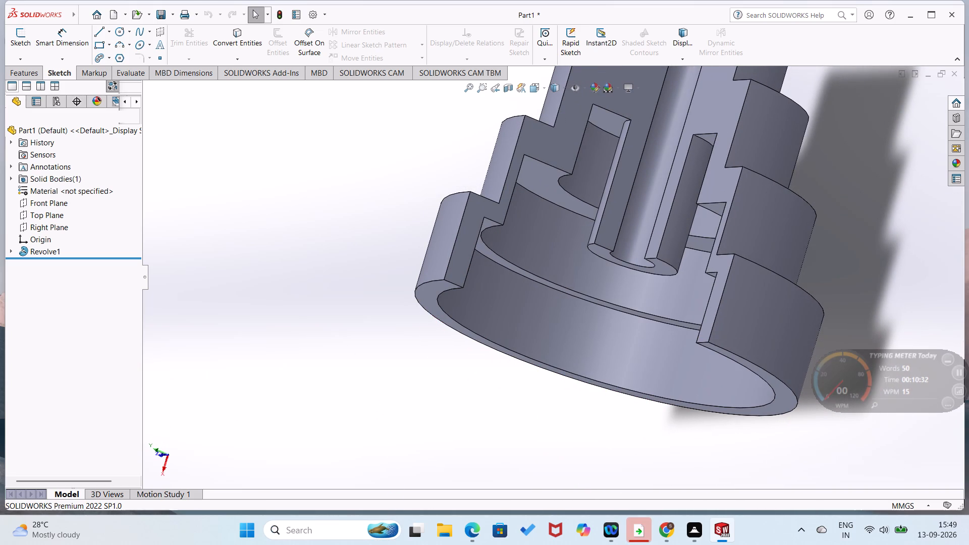
middle_drag(409, 544, 561, 501)
middle_drag(587, 407, 562, 455)
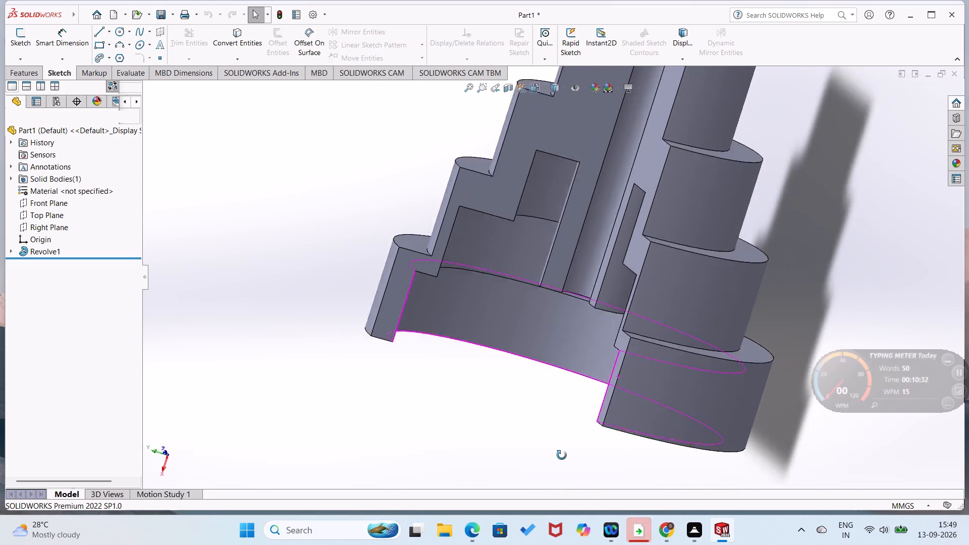
middle_drag(562, 455, 560, 502)
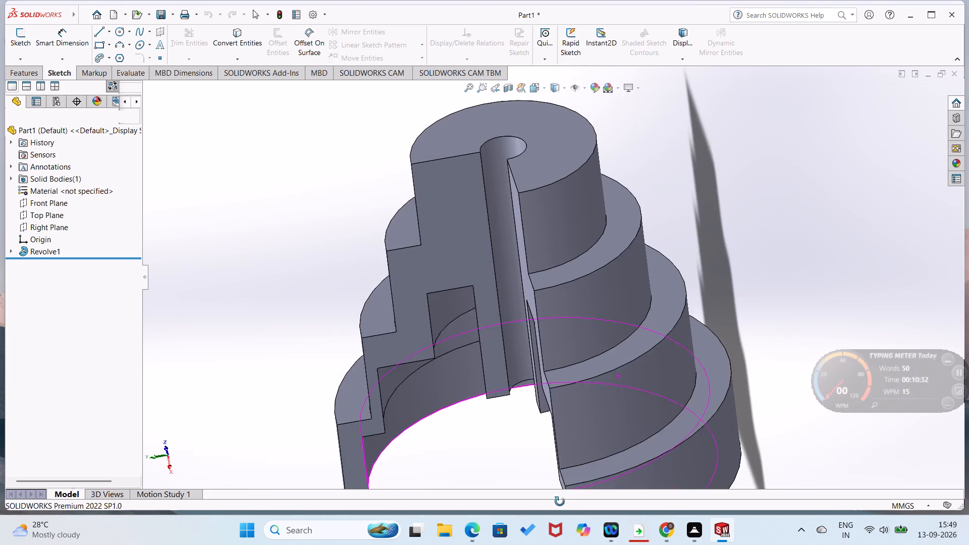
middle_drag(560, 502, 562, 471)
middle_drag(562, 471, 669, 386)
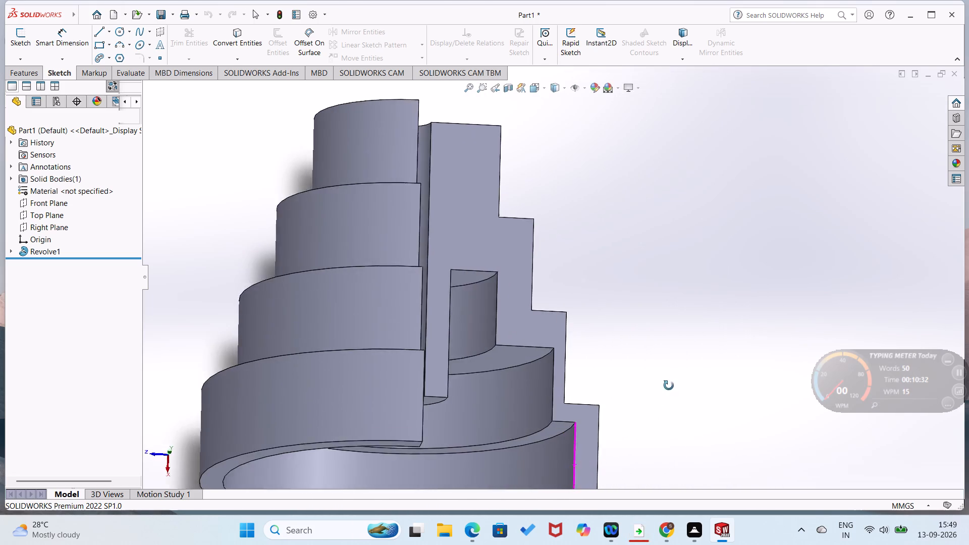
middle_drag(669, 386, 696, 352)
middle_drag(697, 350, 836, 211)
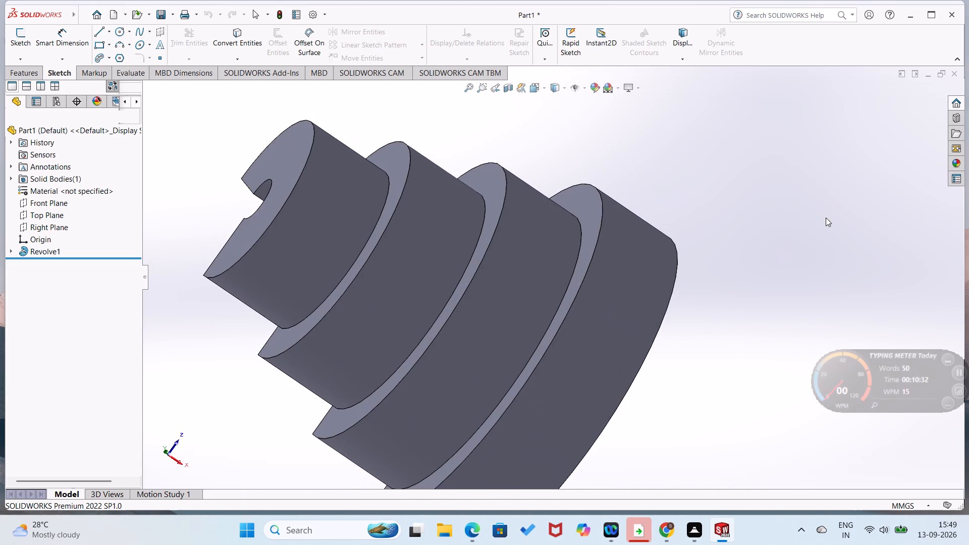
middle_drag(661, 409, 768, 299)
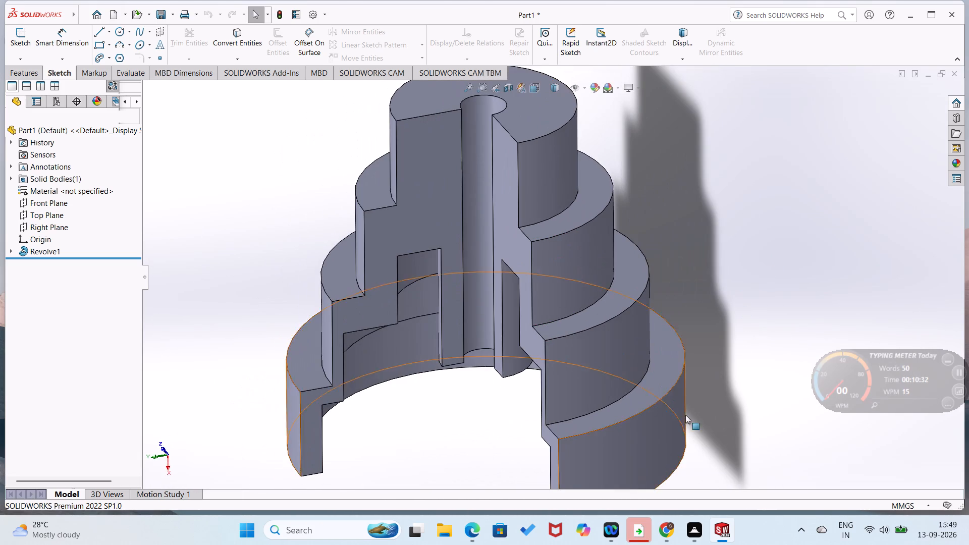
middle_drag(709, 398, 775, 353)
middle_drag(695, 399, 705, 393)
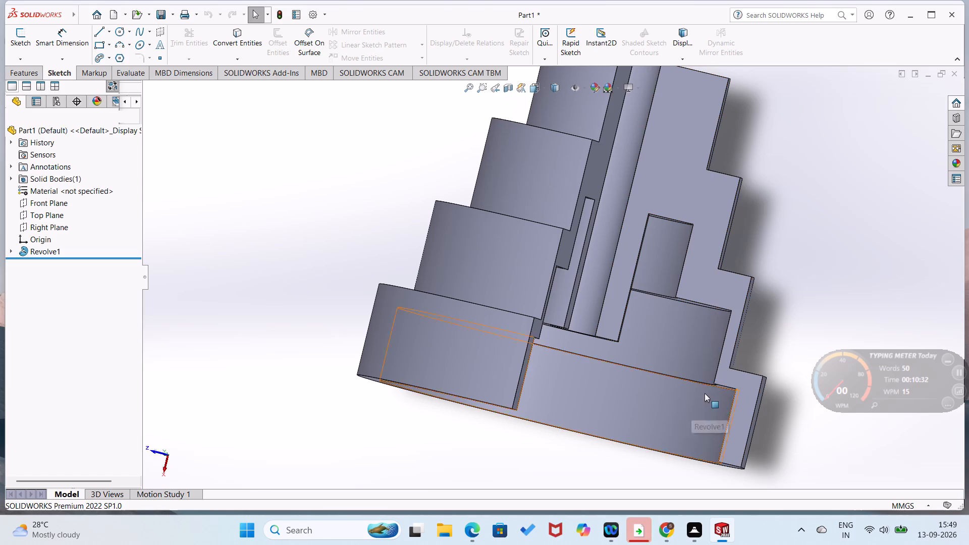
middle_drag(705, 393, 801, 319)
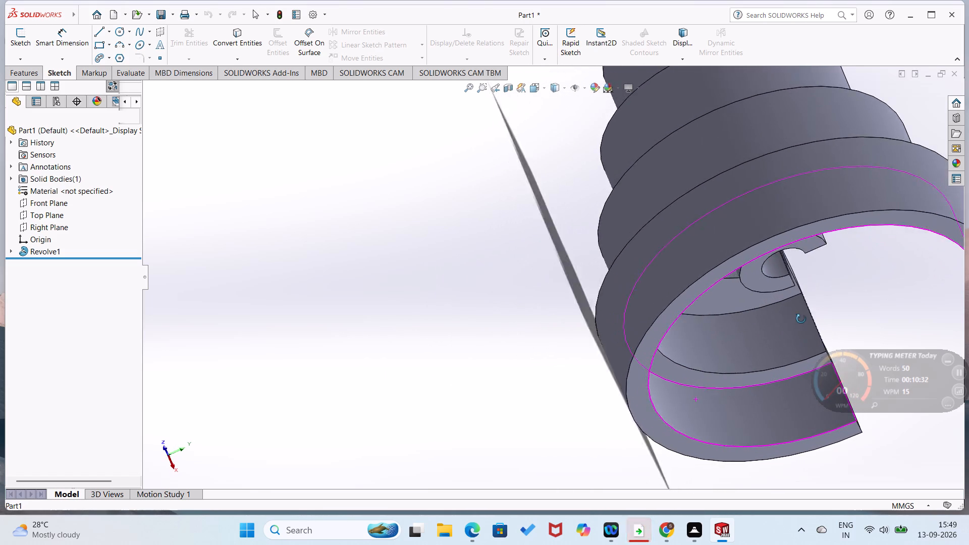
middle_drag(801, 319, 524, 375)
middle_drag(485, 388, 480, 387)
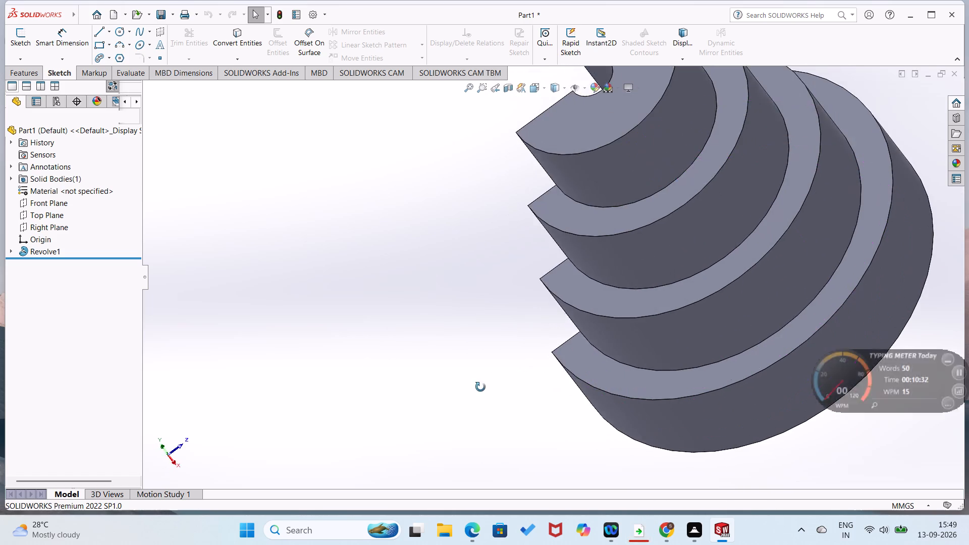
middle_drag(480, 387, 479, 387)
middle_drag(441, 400, 434, 399)
middle_drag(632, 287, 423, 446)
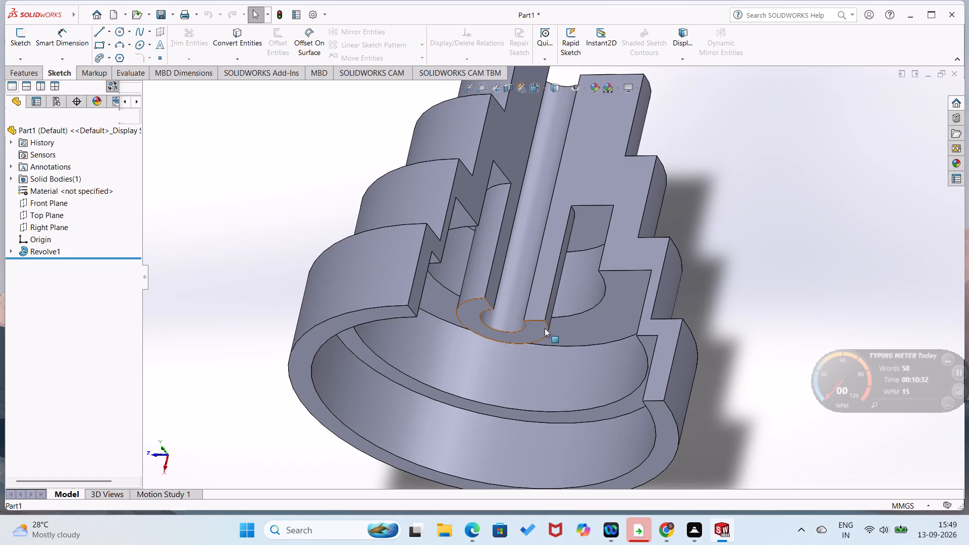
middle_drag(559, 326, 457, 406)
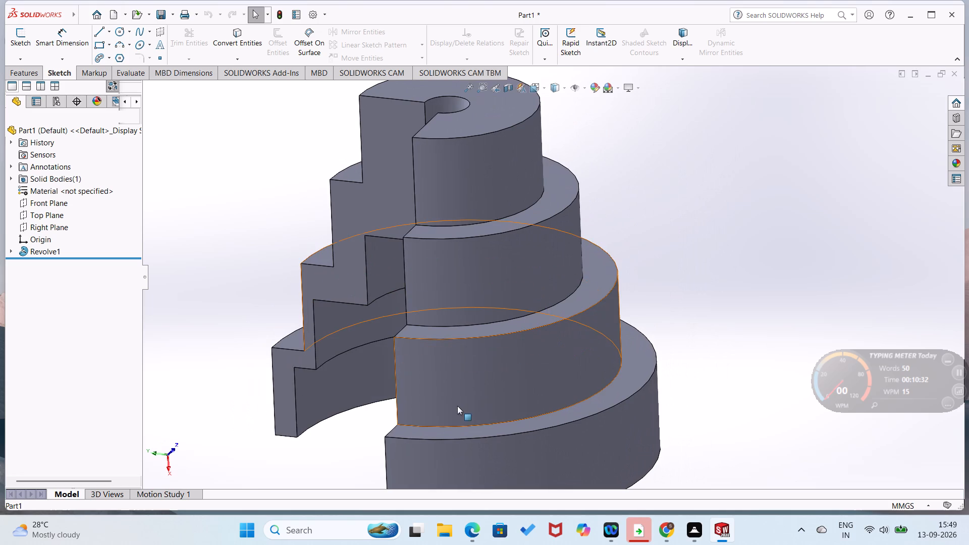
middle_drag(669, 347, 647, 349)
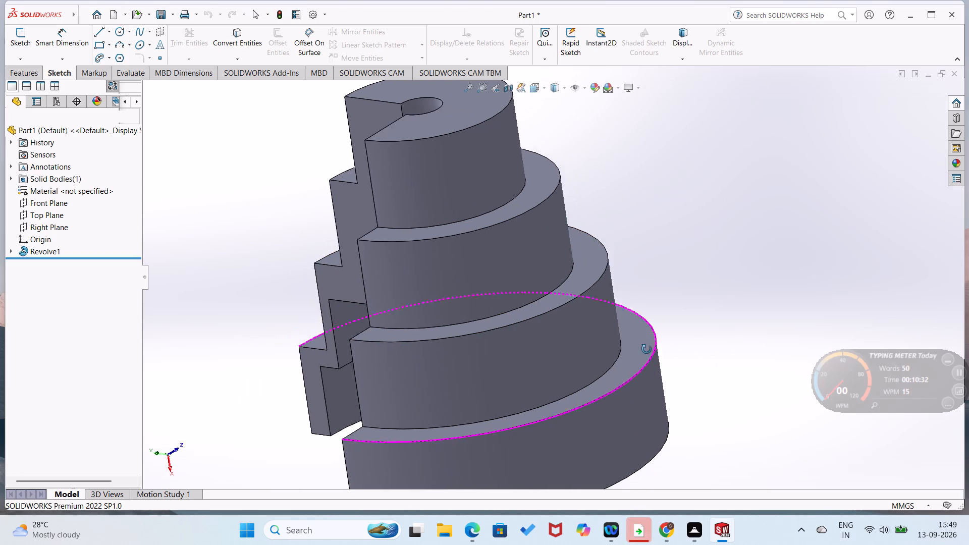
middle_drag(647, 349, 687, 329)
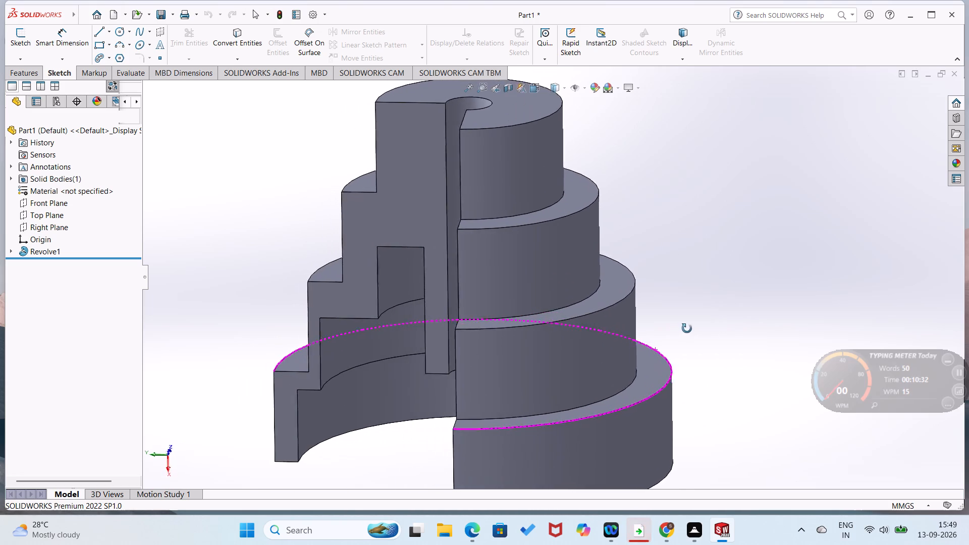
middle_drag(687, 329, 694, 325)
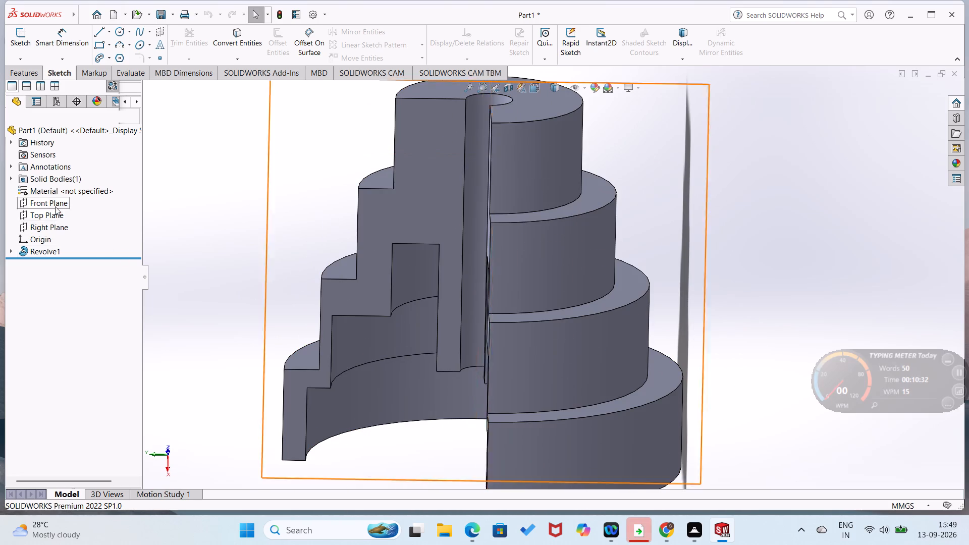
middle_drag(734, 380, 698, 391)
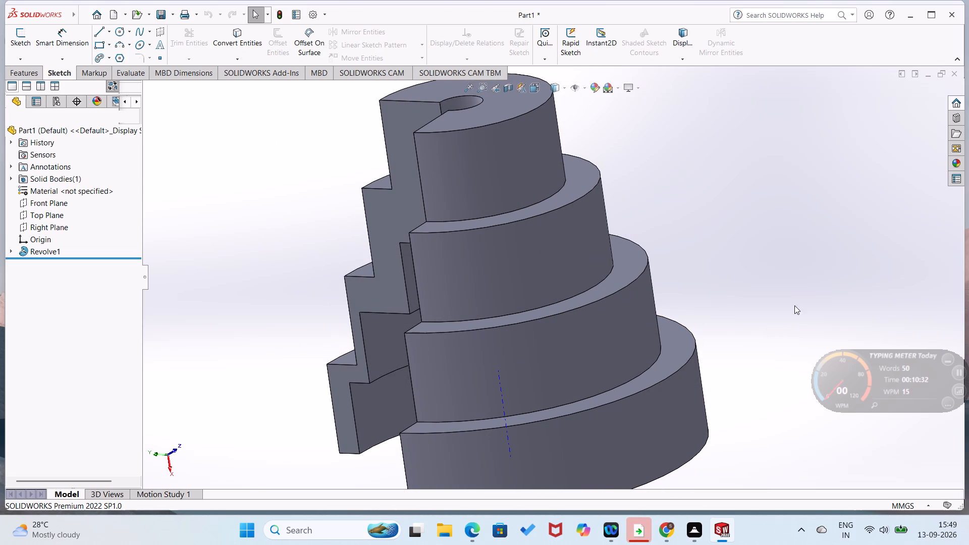
Check the part in the standard left and top views.
right_drag(845, 265, 766, 292)
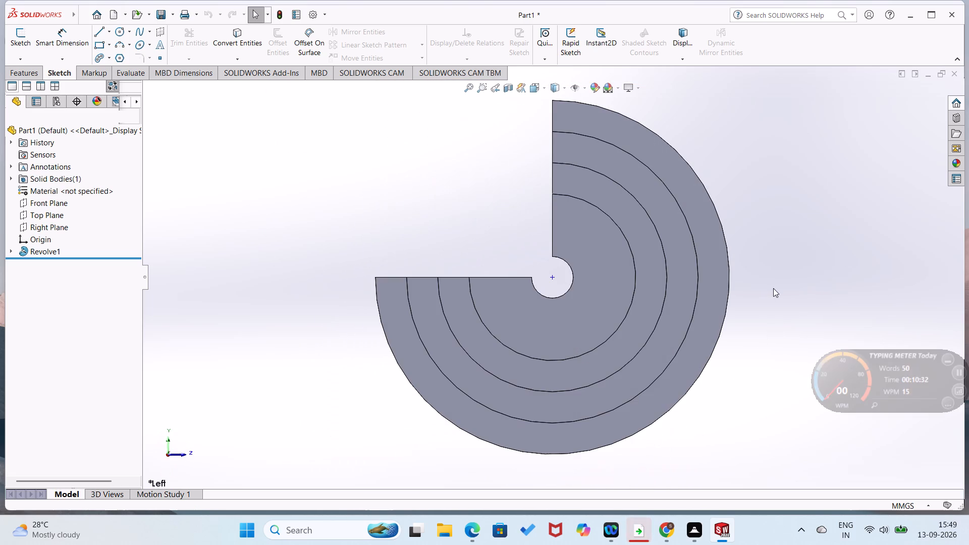
right_drag(864, 261, 823, 282)
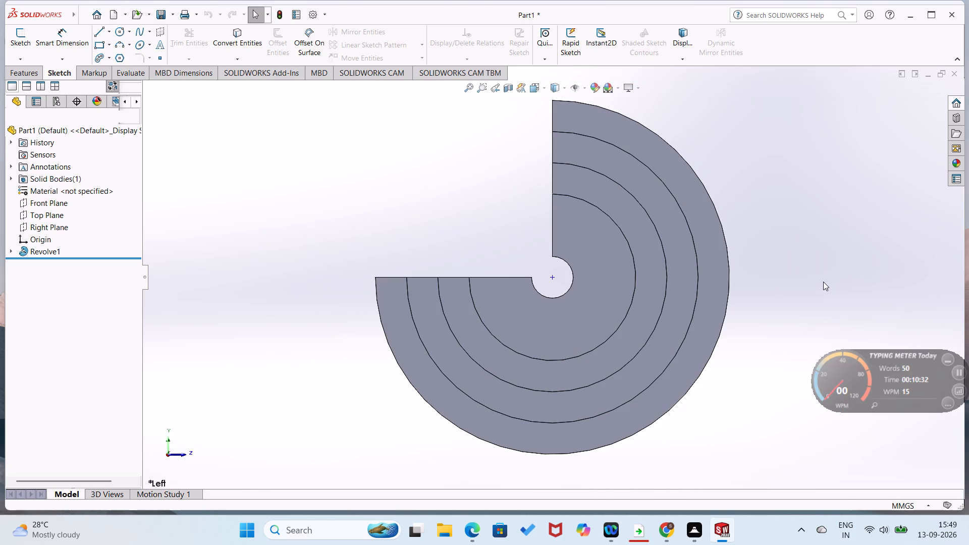
right_drag(823, 282, 823, 282)
right_drag(834, 273, 838, 208)
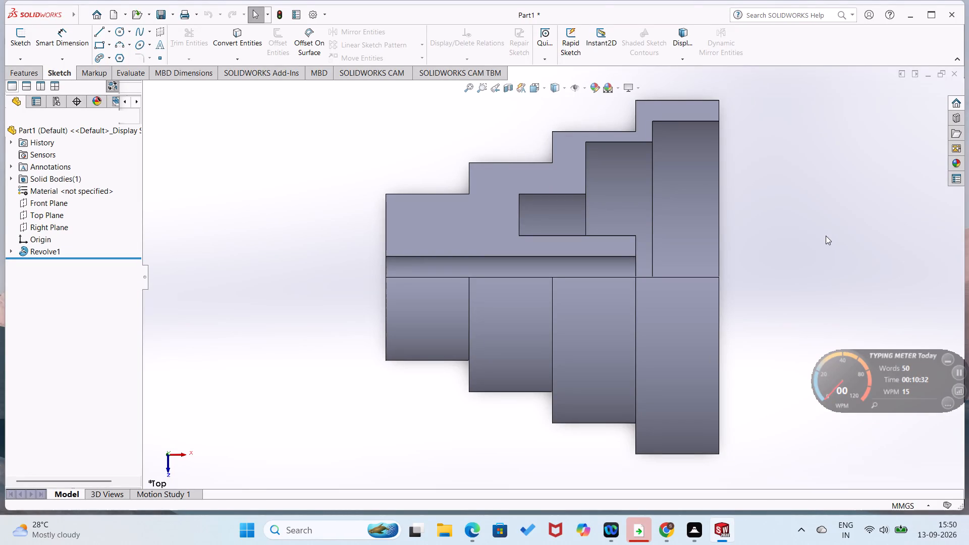
Inspect the open quarter's cut faces, the through bore and the hollow interior from several oblique angles.
middle_drag(764, 315, 777, 316)
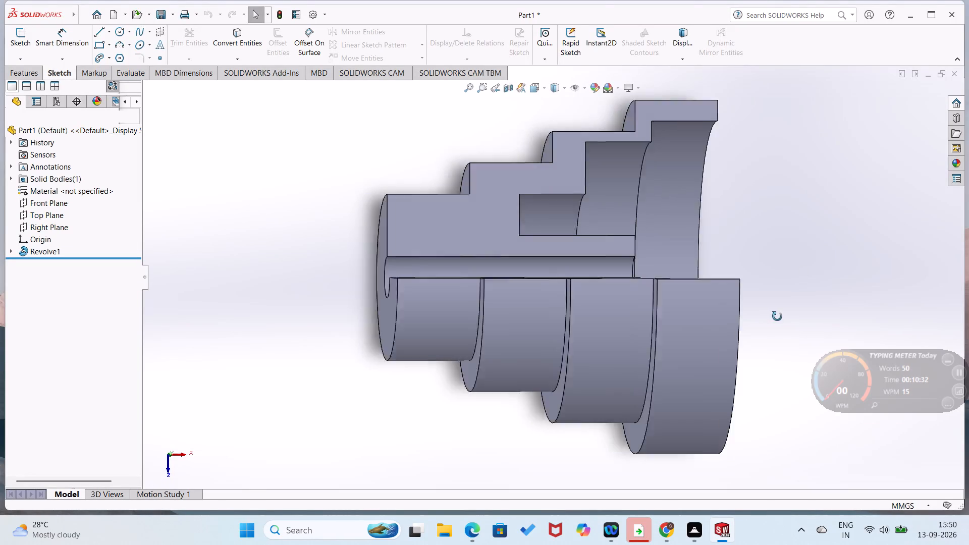
middle_drag(777, 316, 807, 335)
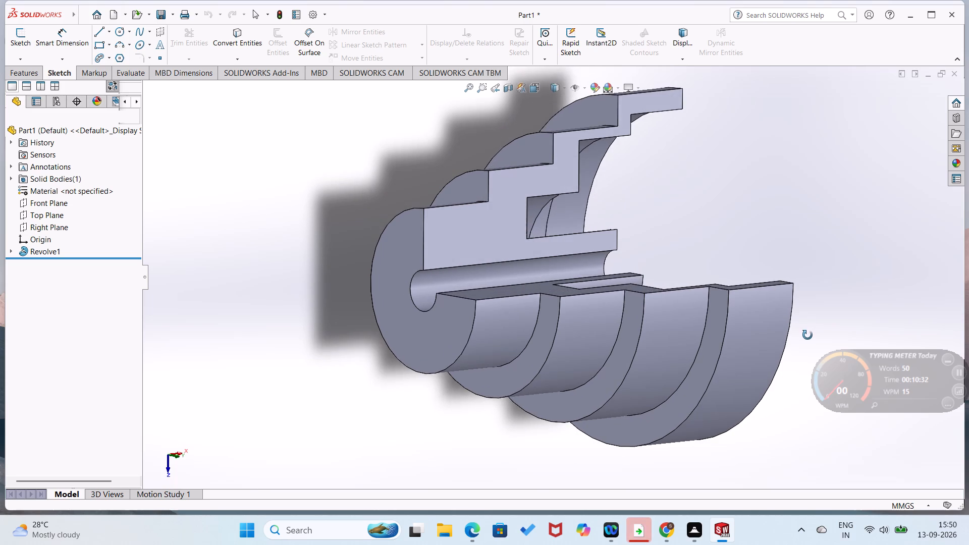
middle_drag(807, 335, 805, 362)
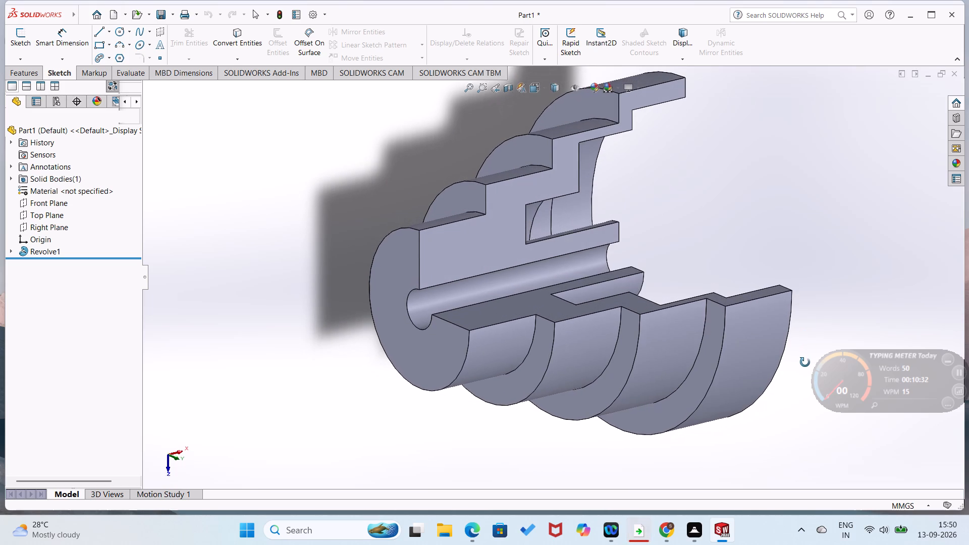
middle_drag(805, 362, 804, 372)
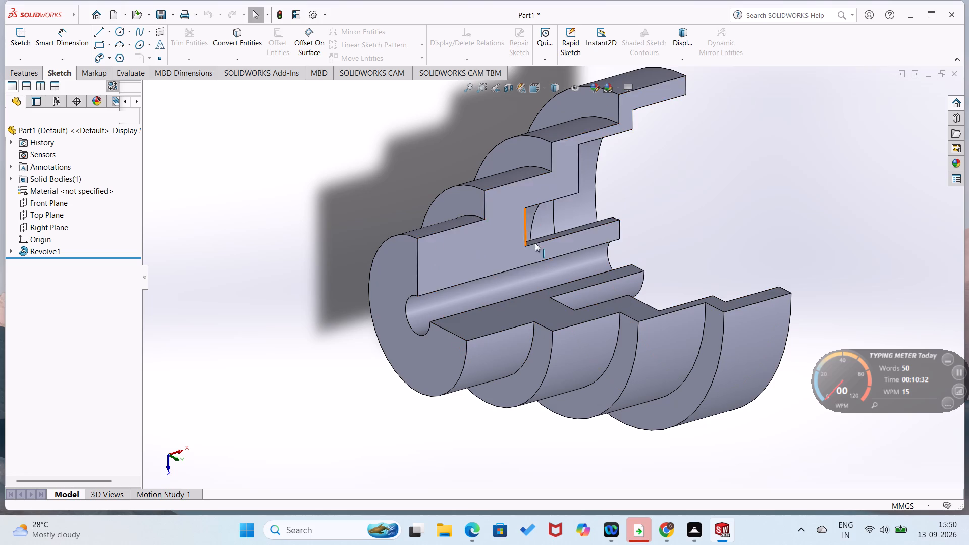
middle_drag(535, 292, 468, 351)
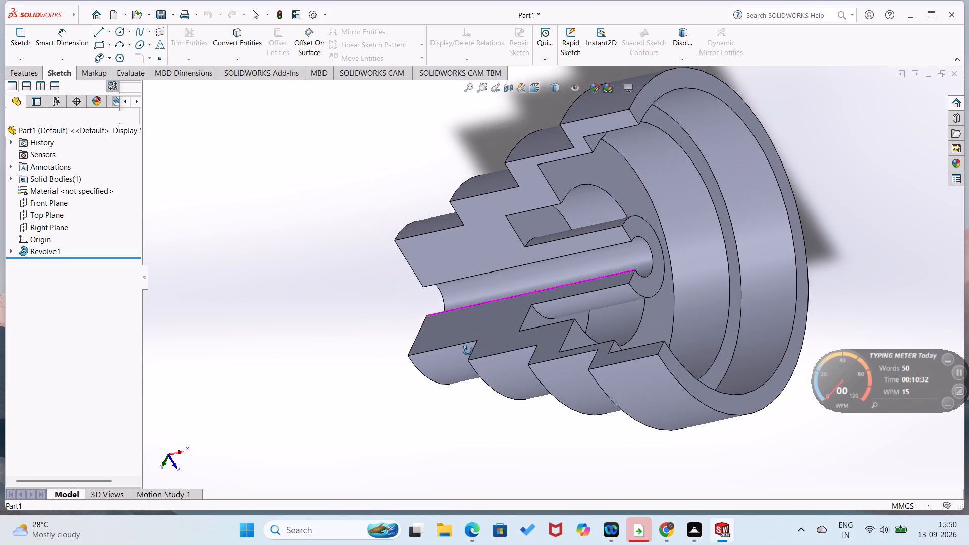
middle_drag(468, 351, 585, 272)
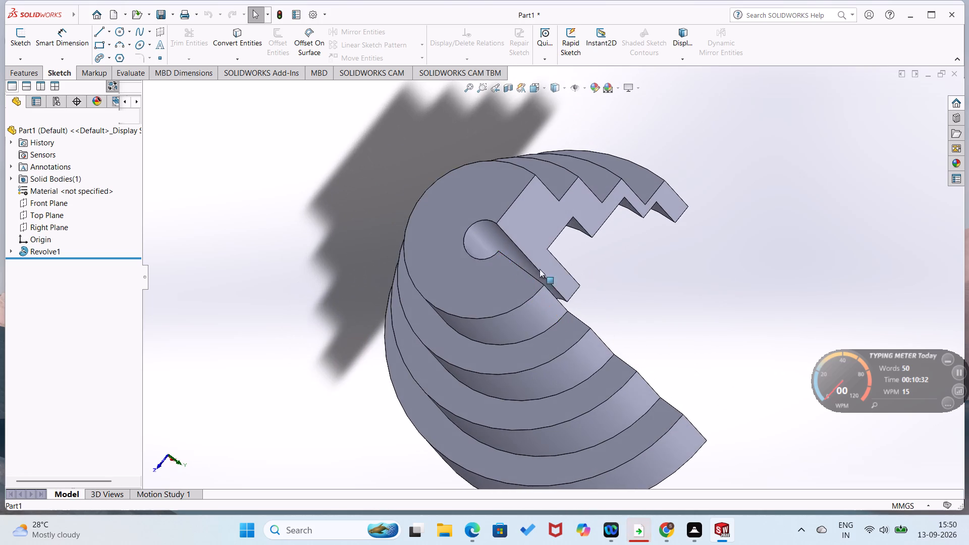
Examine the open quarter's cut faces, the central bore and the stepped inner and outer surfaces from several oblique angles.
middle_drag(508, 272, 446, 348)
middle_drag(597, 219, 622, 177)
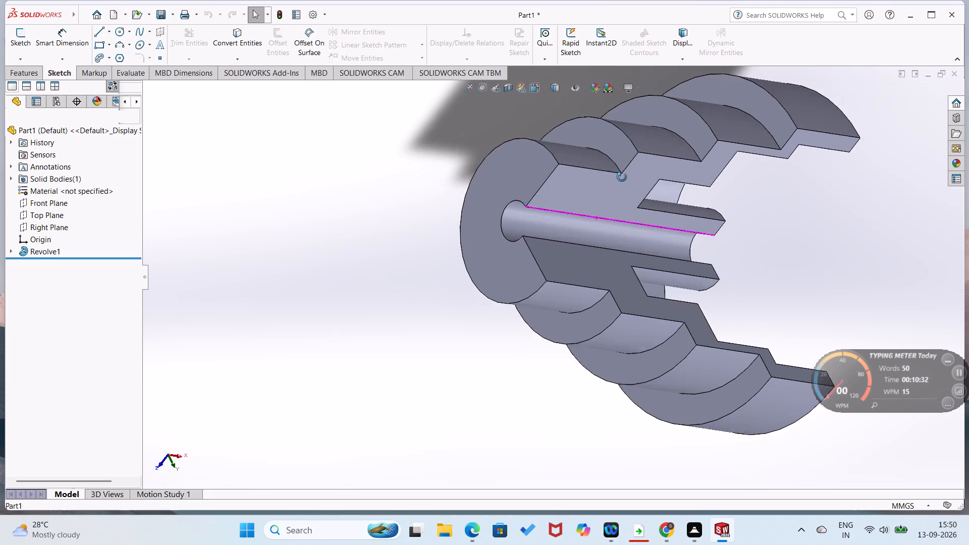
middle_drag(622, 177, 624, 162)
scroll(624, 168, up, 1)
middle_drag(525, 294, 487, 325)
middle_drag(645, 216, 657, 199)
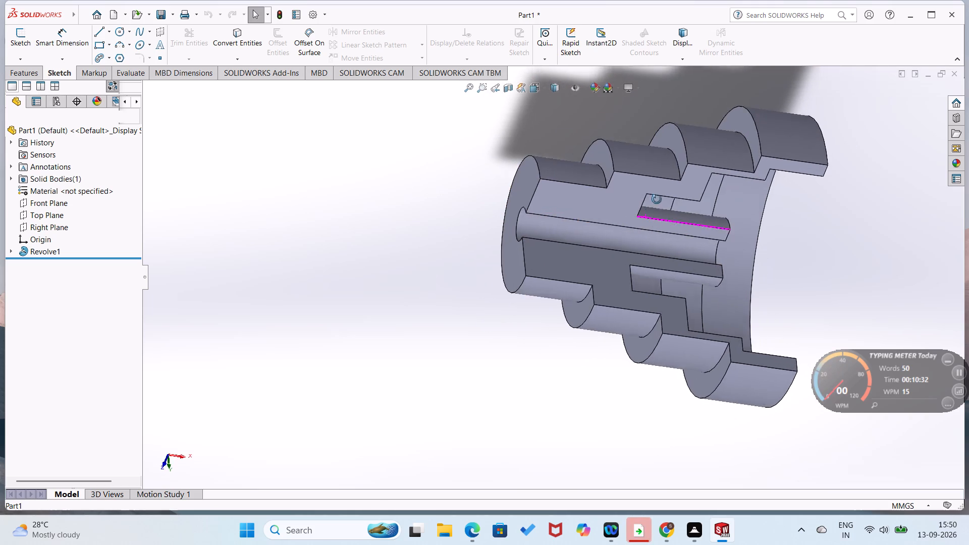
middle_drag(657, 199, 668, 182)
middle_drag(496, 276, 524, 360)
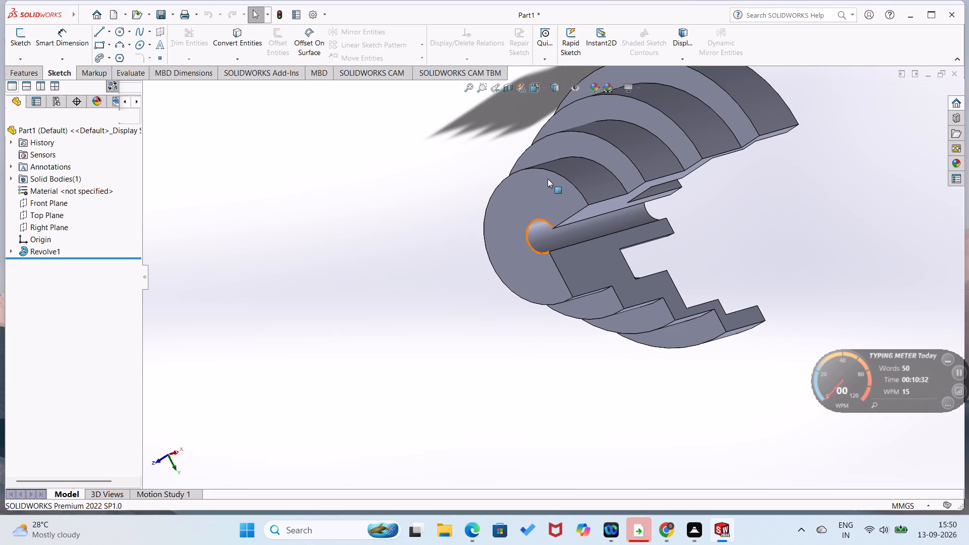
middle_drag(542, 159, 535, 90)
scroll(535, 90, up, 1)
Check the part in the standard top view with nothing selected.
right_drag(641, 326, 643, 326)
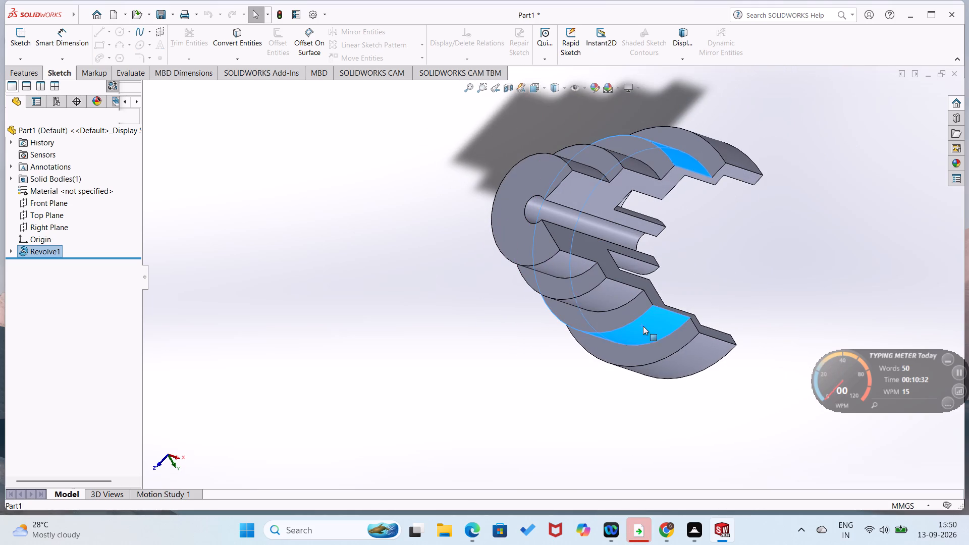
right_drag(643, 326, 691, 250)
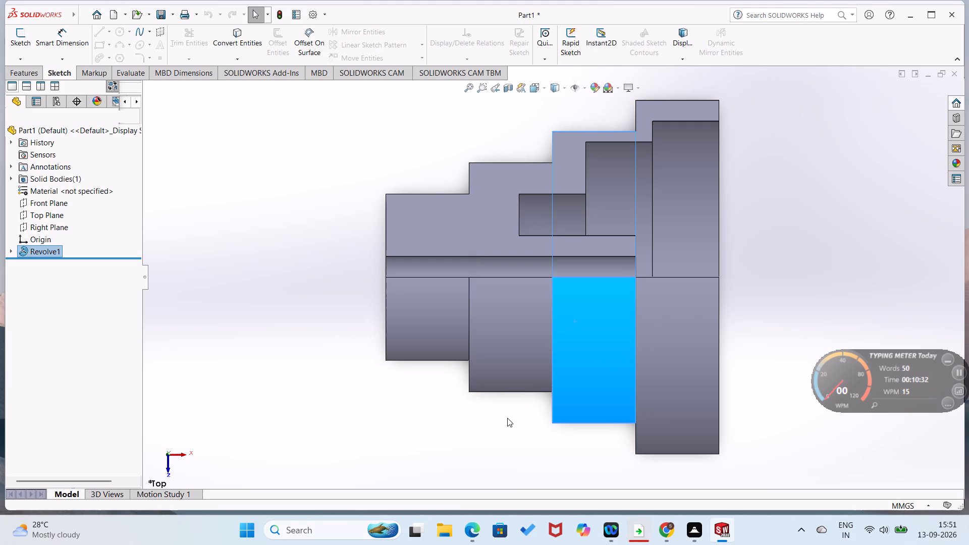
click(481, 424)
Inspect both cut faces, the central tube and the stepped hollow interior through the open quarter from oblique angles.
middle_drag(481, 425, 522, 457)
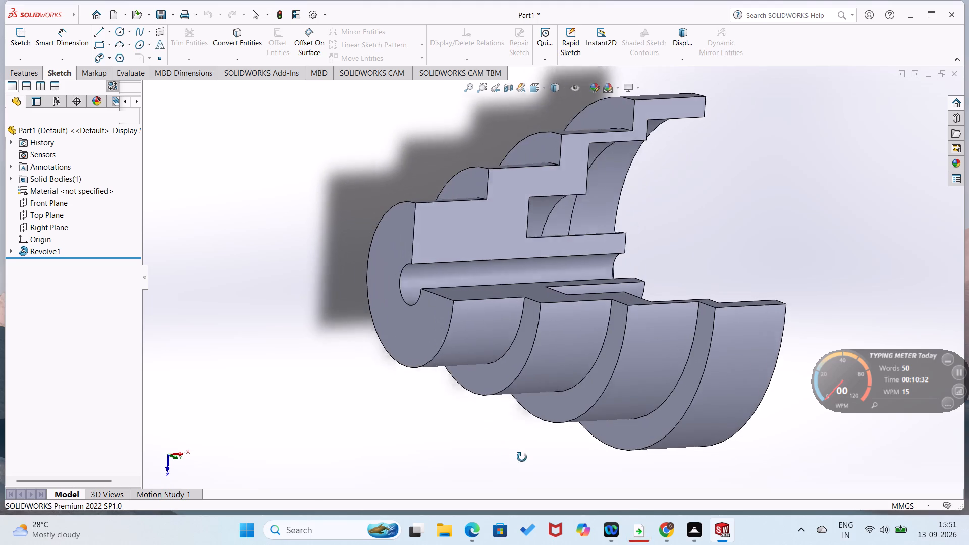
middle_drag(522, 457, 522, 458)
middle_drag(574, 384, 570, 425)
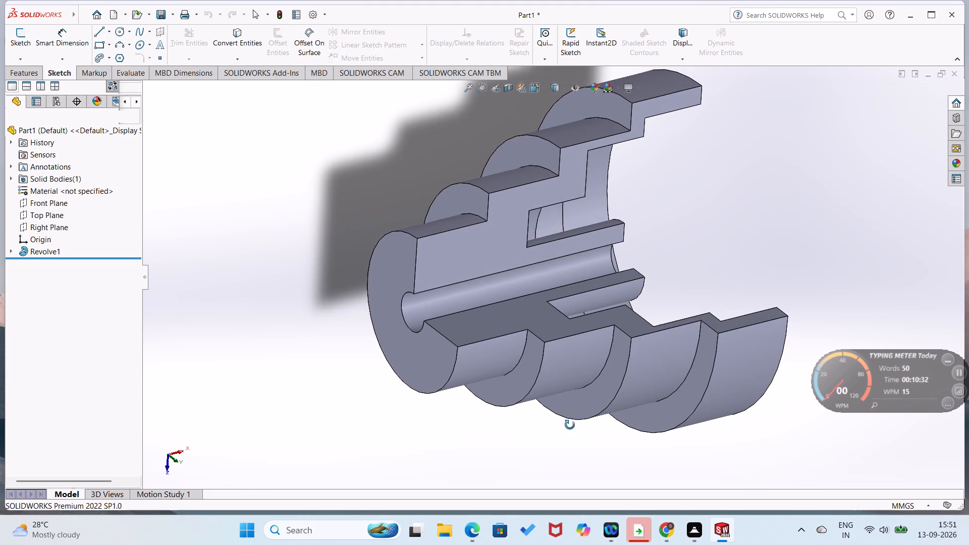
middle_drag(570, 425, 568, 435)
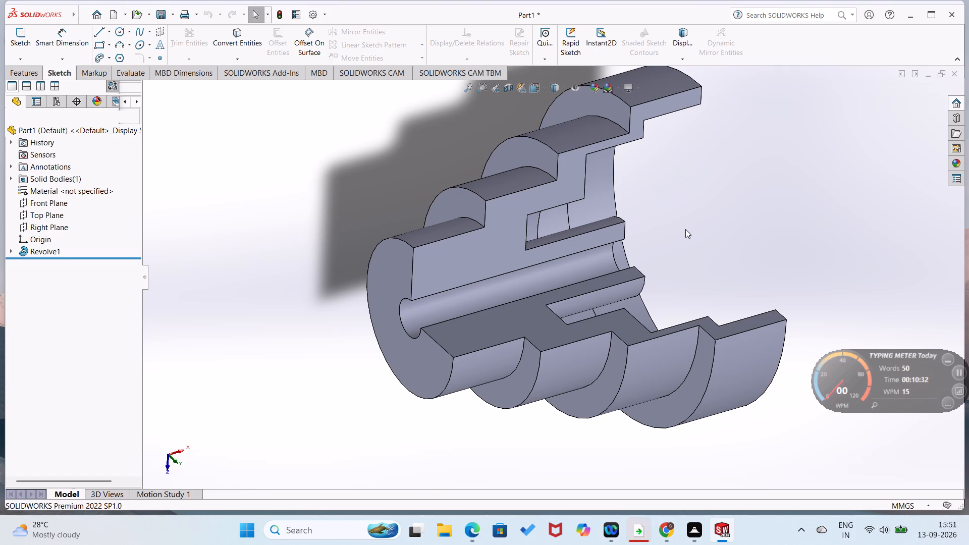
middle_drag(690, 251, 692, 266)
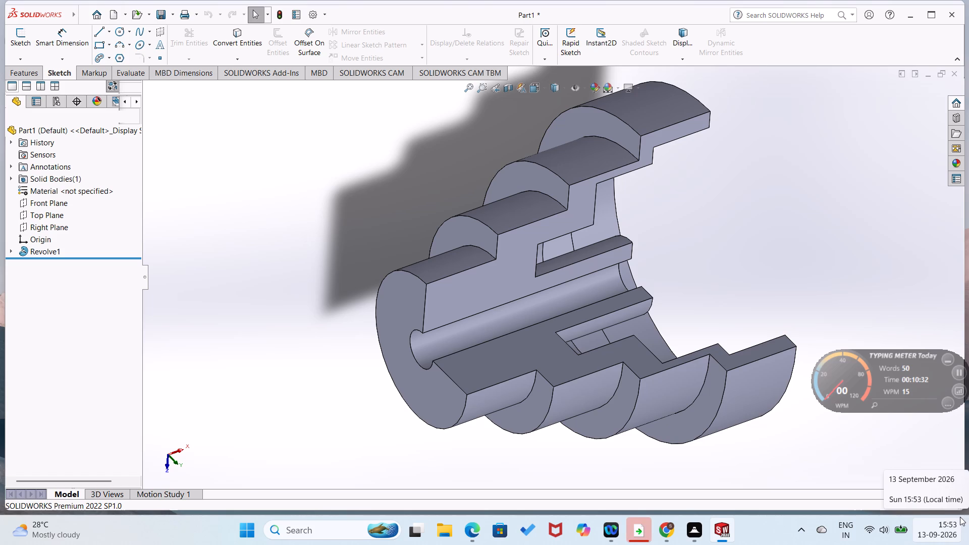
scroll(723, 300, down, 1)
middle_click(723, 316)
scroll(723, 320, up, 1)
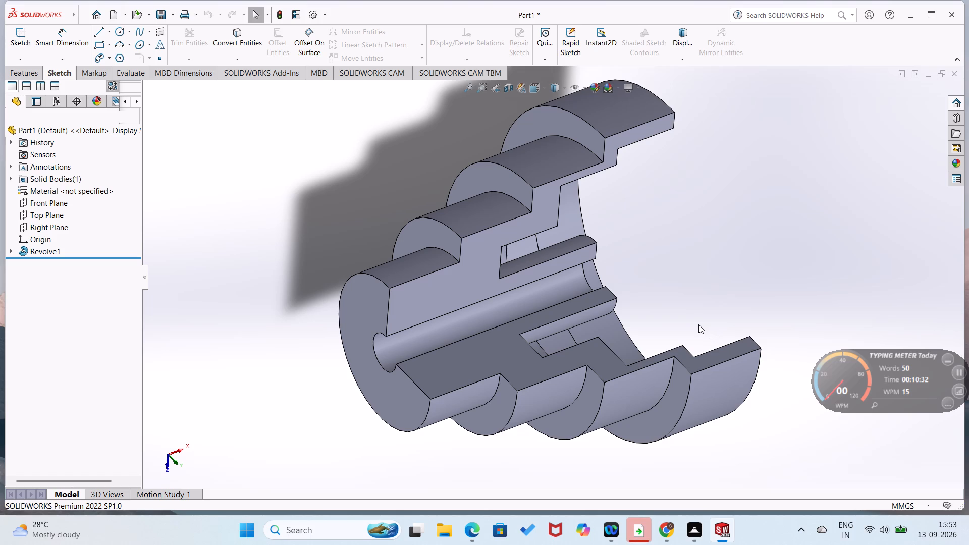
middle_drag(696, 330, 696, 342)
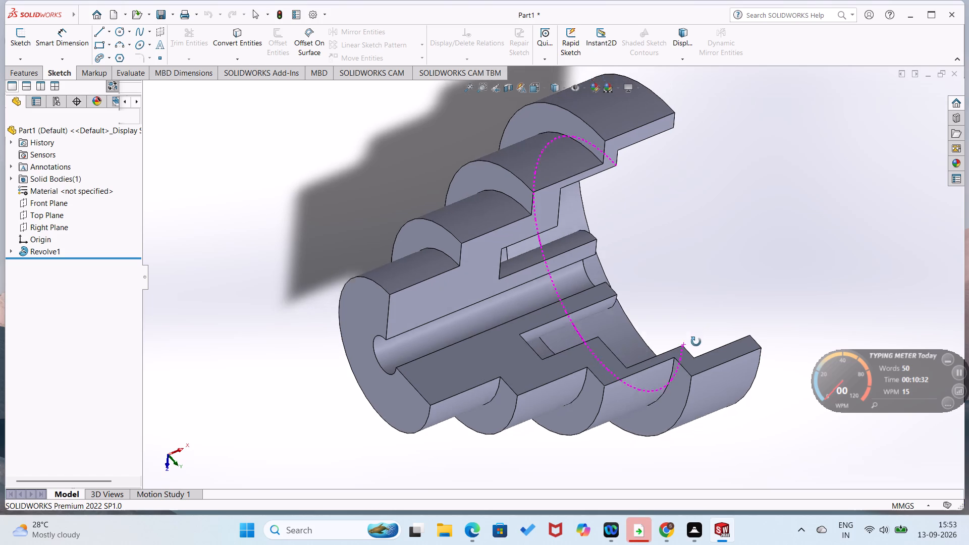
middle_drag(696, 342, 694, 365)
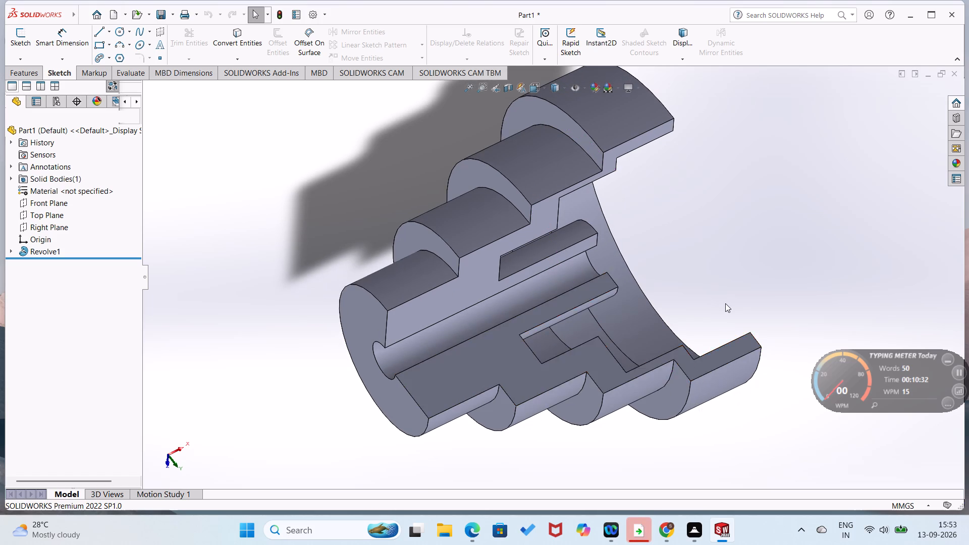
middle_drag(725, 303, 724, 330)
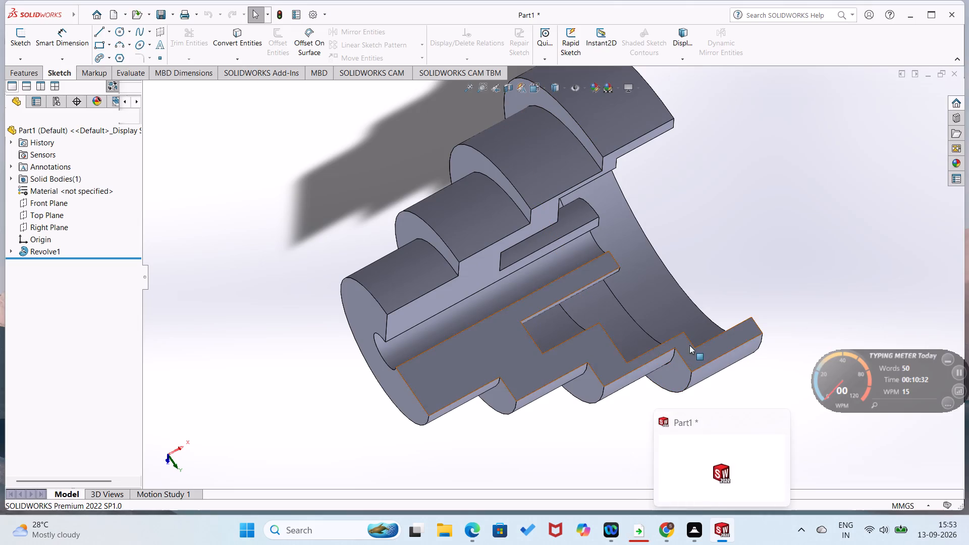
middle_drag(736, 285, 725, 209)
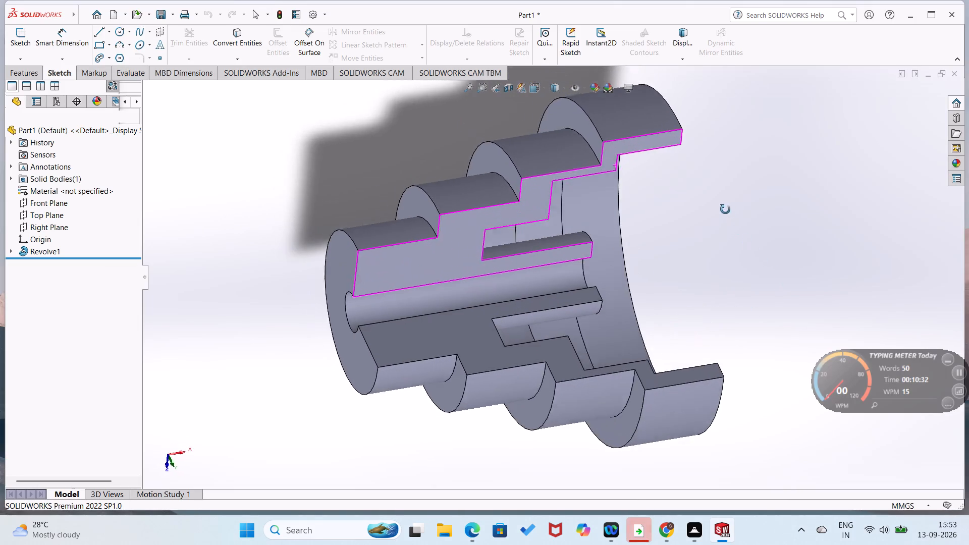
middle_drag(725, 209, 723, 197)
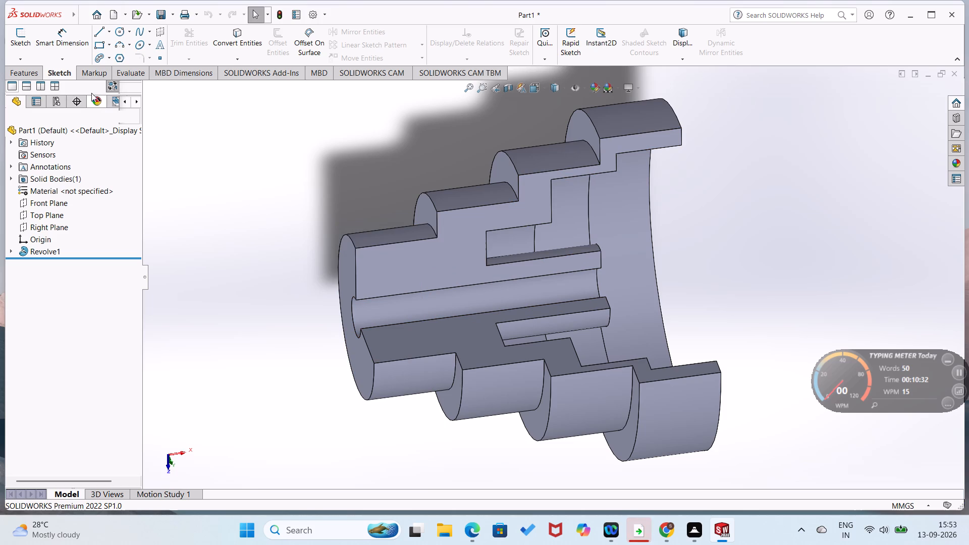
On the smallest step's end face, sketch four connected perpendicular lines from the origin, about 37, 41, 48 and 42 mm long.
click(99, 29)
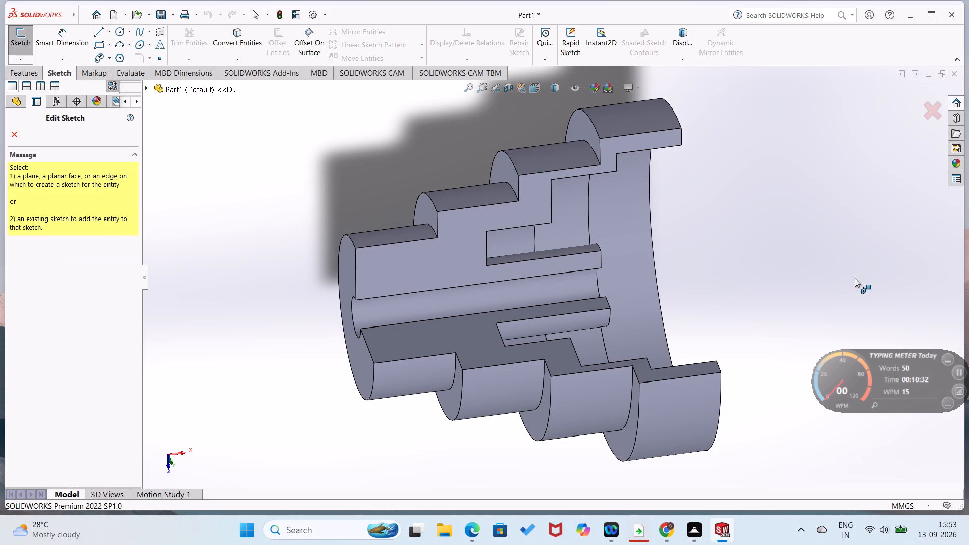
click(847, 278)
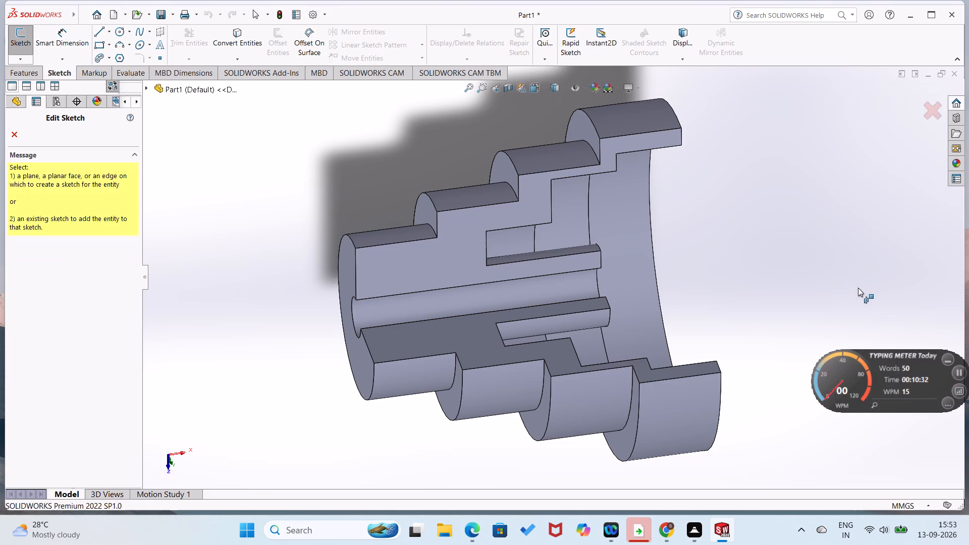
click(95, 32)
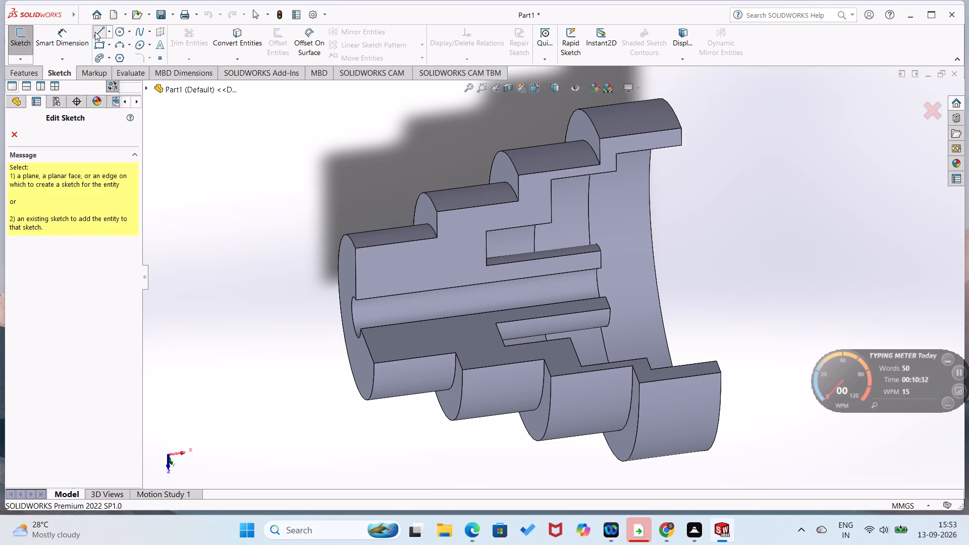
click(733, 276)
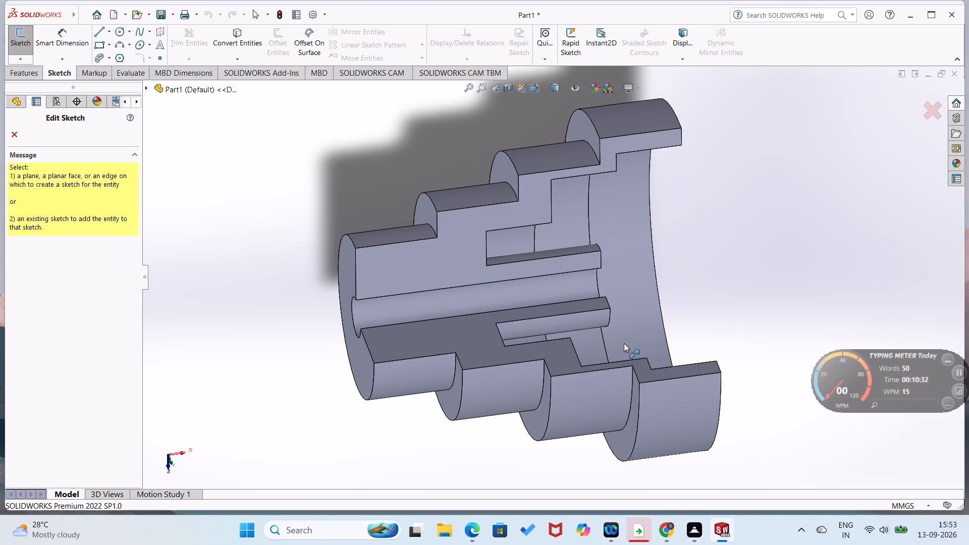
middle_drag(649, 343, 727, 338)
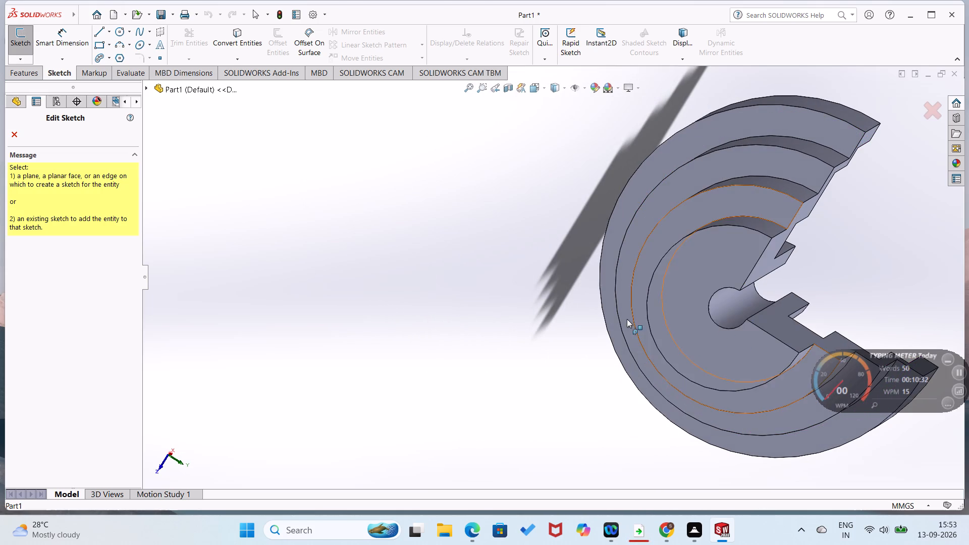
click(669, 305)
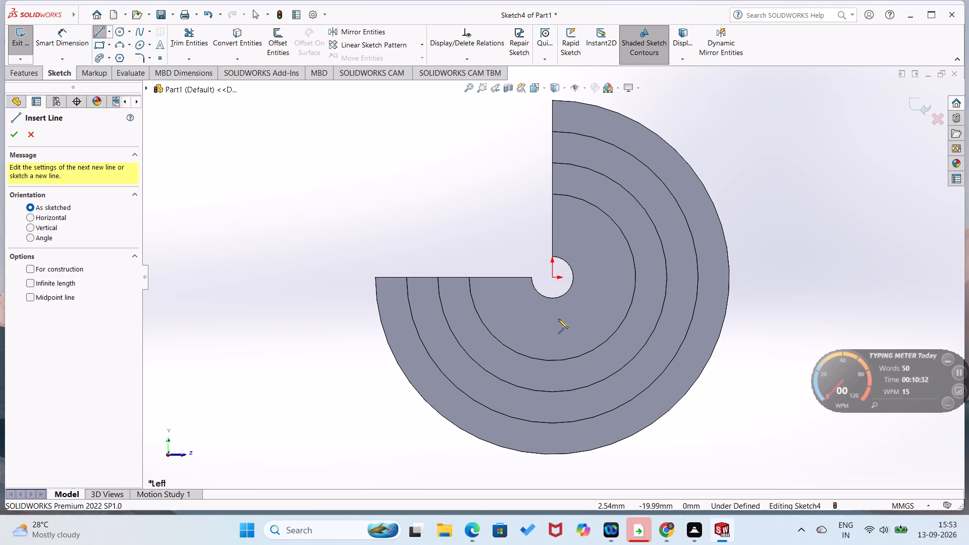
click(552, 275)
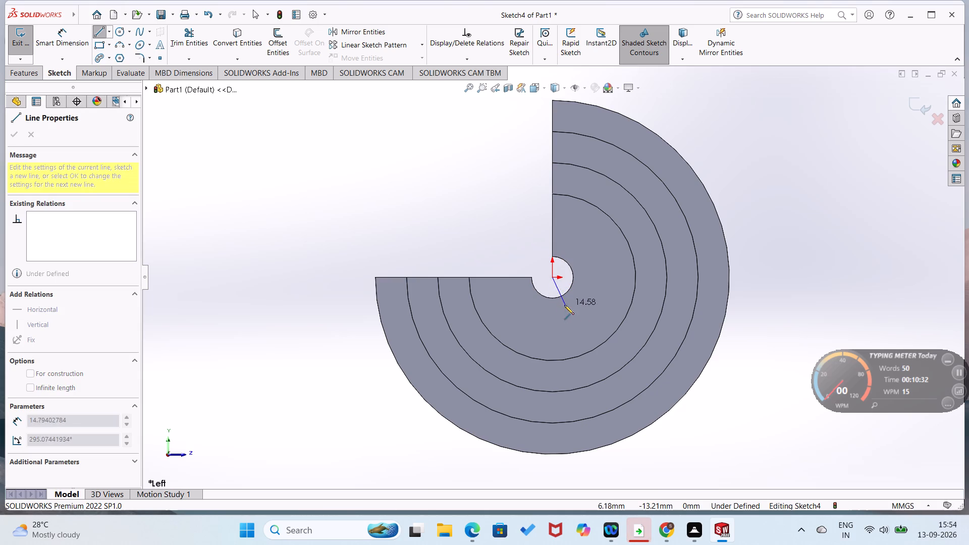
click(491, 232)
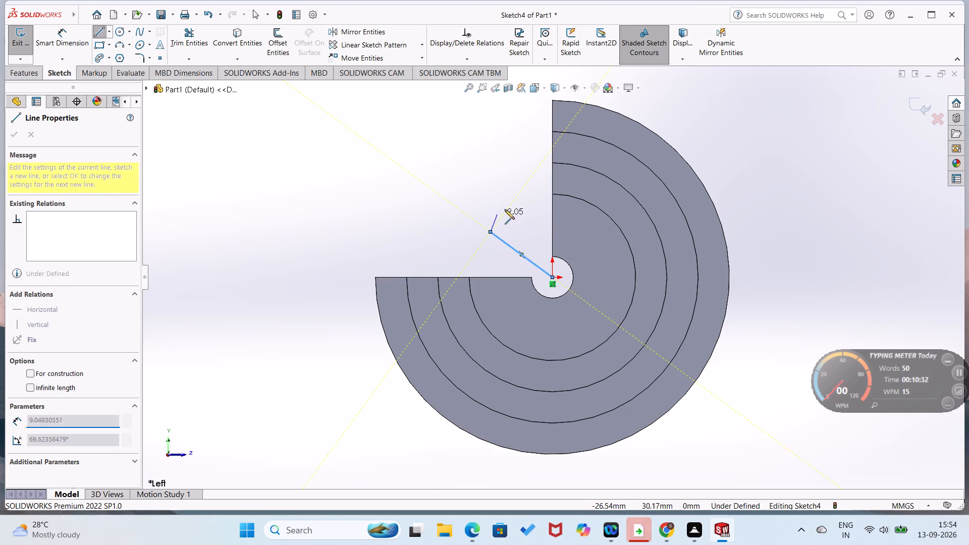
click(543, 163)
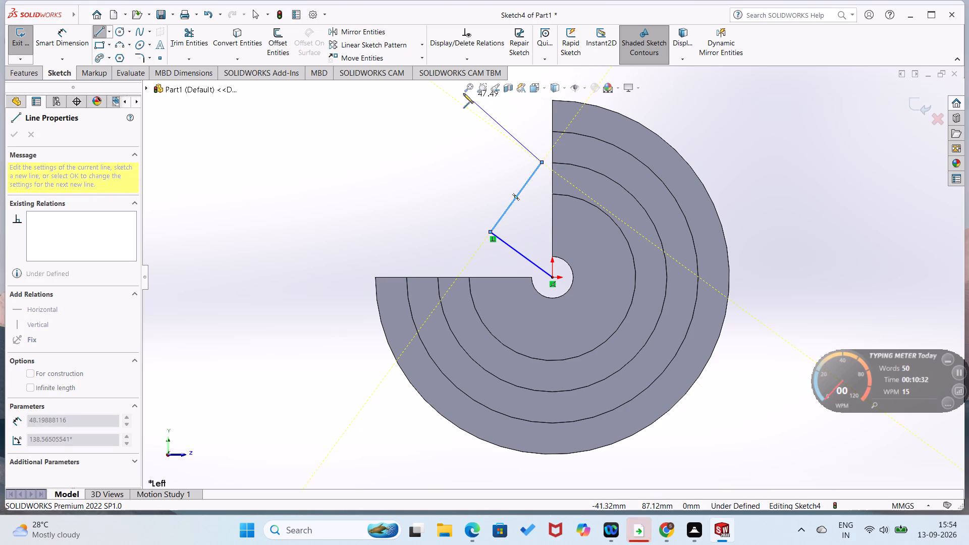
click(461, 103)
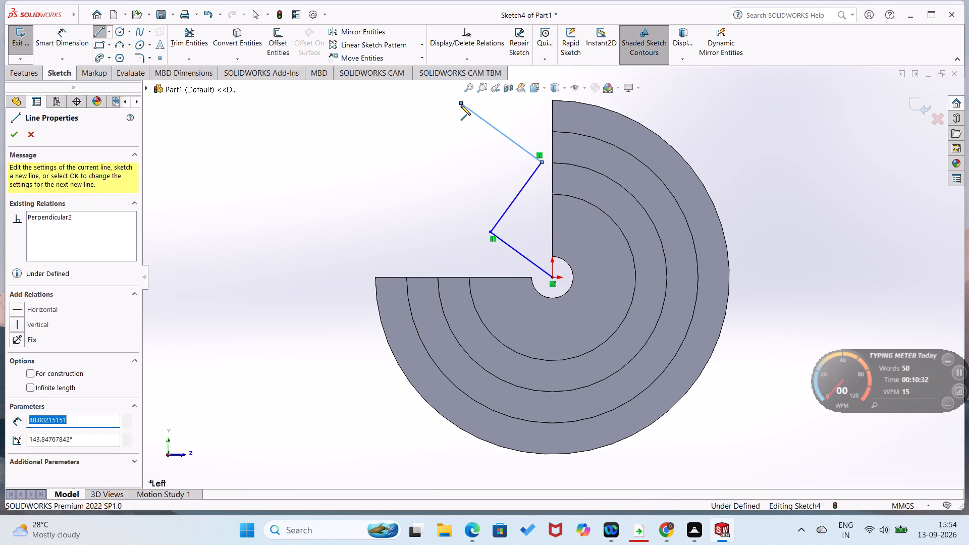
click(412, 172)
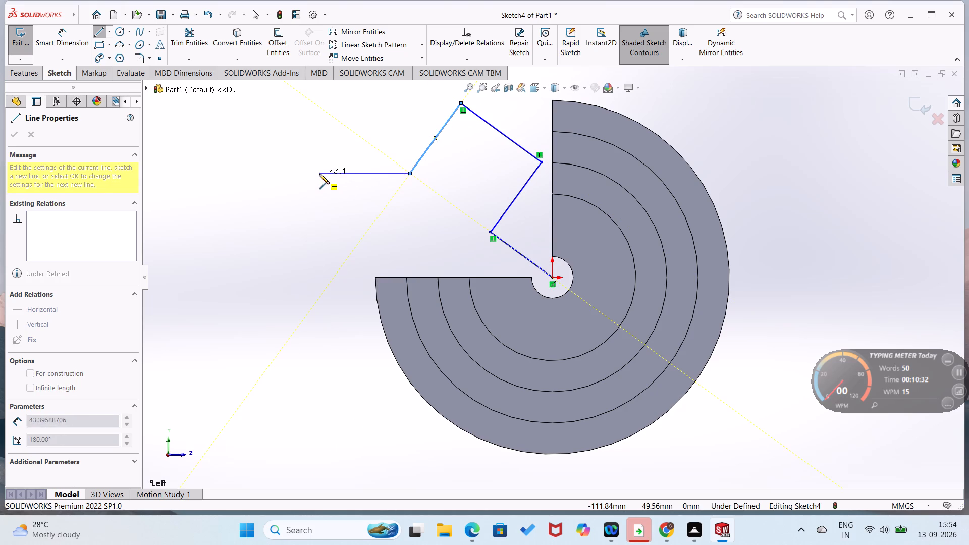
Continue the chain into a closed right triangle with a horizontal top, a vertical side about 28 mm and a sloping side about 53 mm.
click(317, 174)
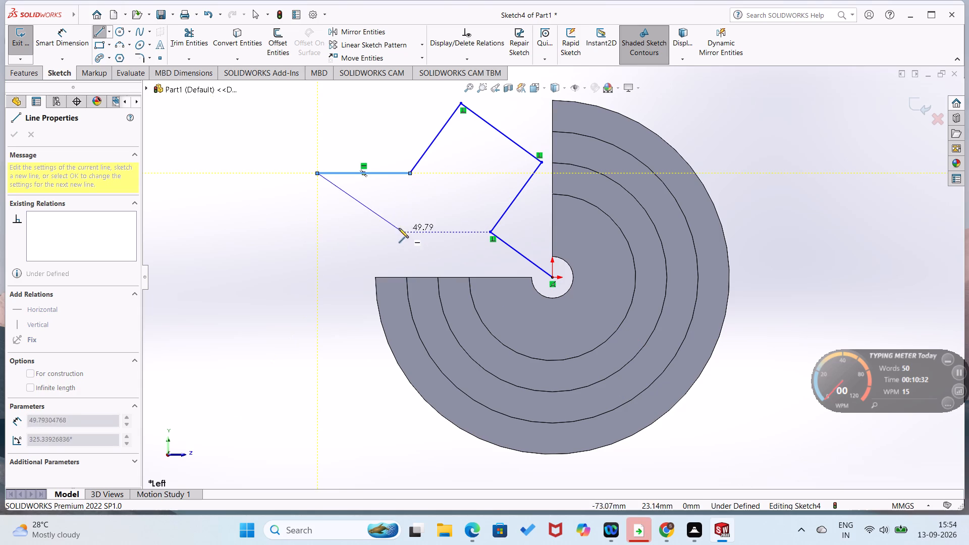
click(315, 231)
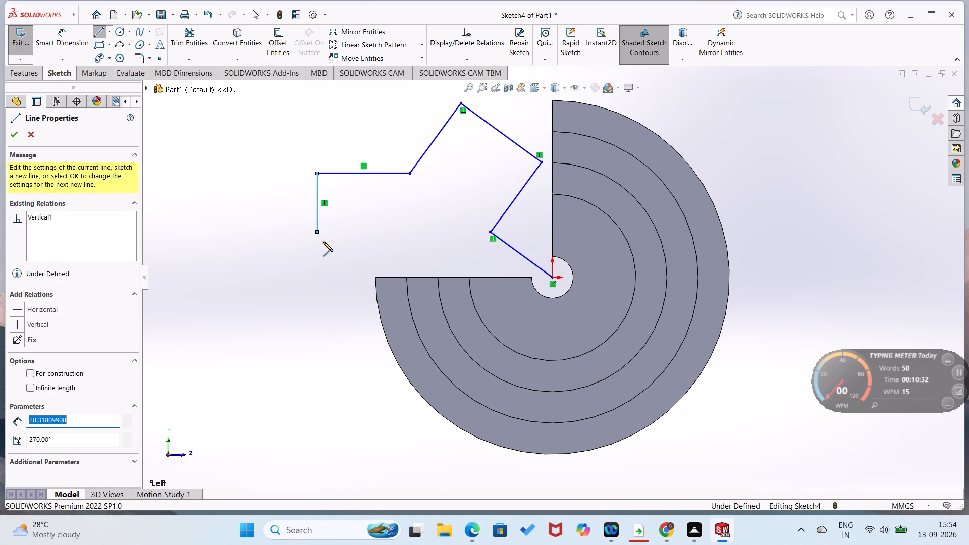
click(408, 173)
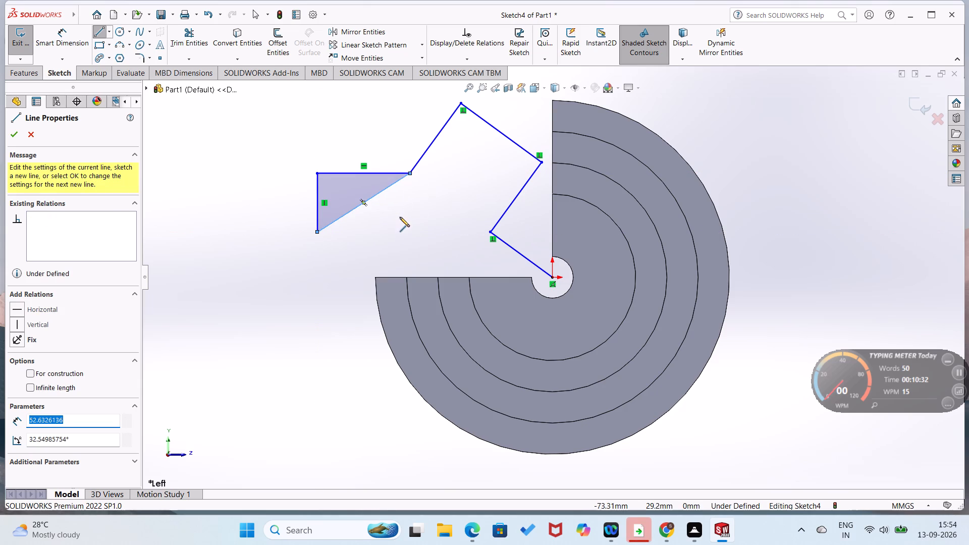
Draw the tilted rectangle's diagonal, about 63 mm, and its missing side, about 48 mm, from the corner where the first two lines meet.
click(491, 231)
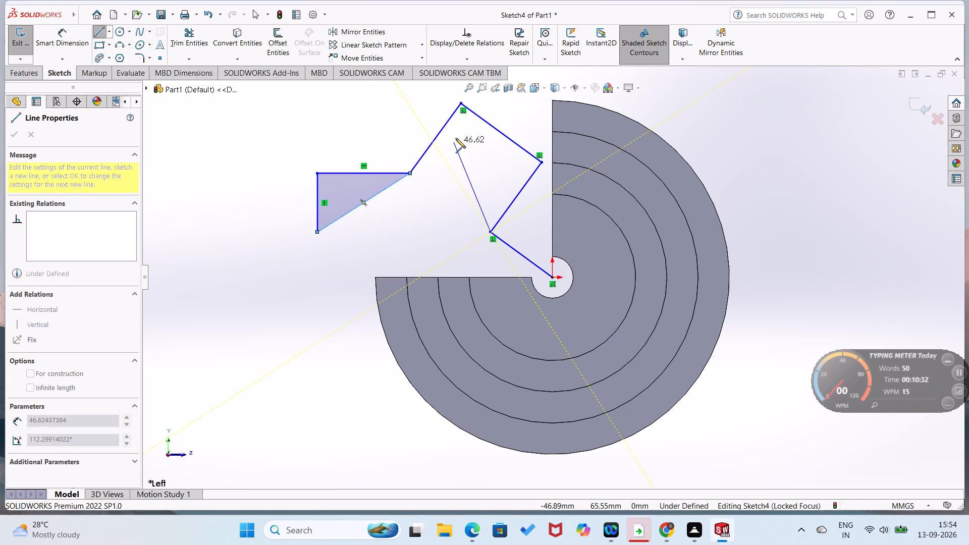
click(461, 104)
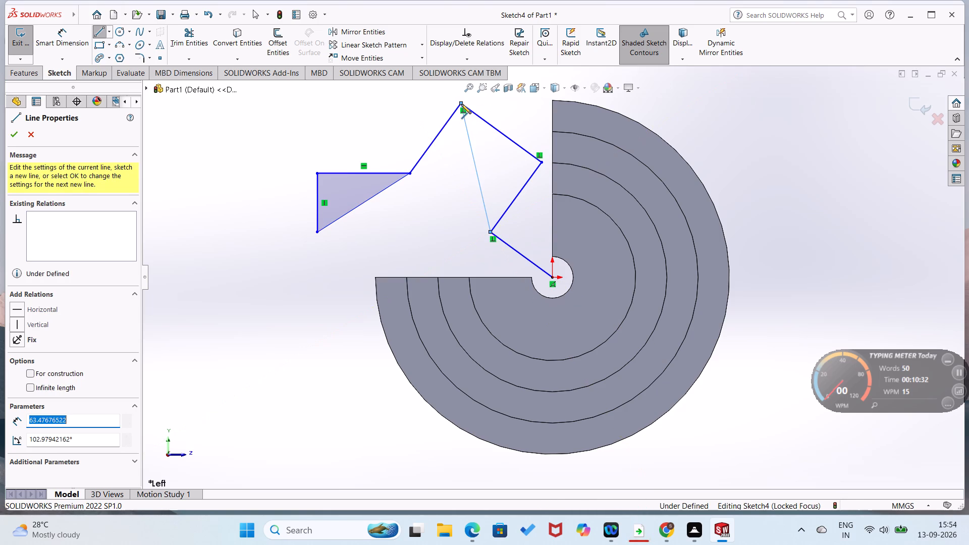
click(411, 174)
click(490, 232)
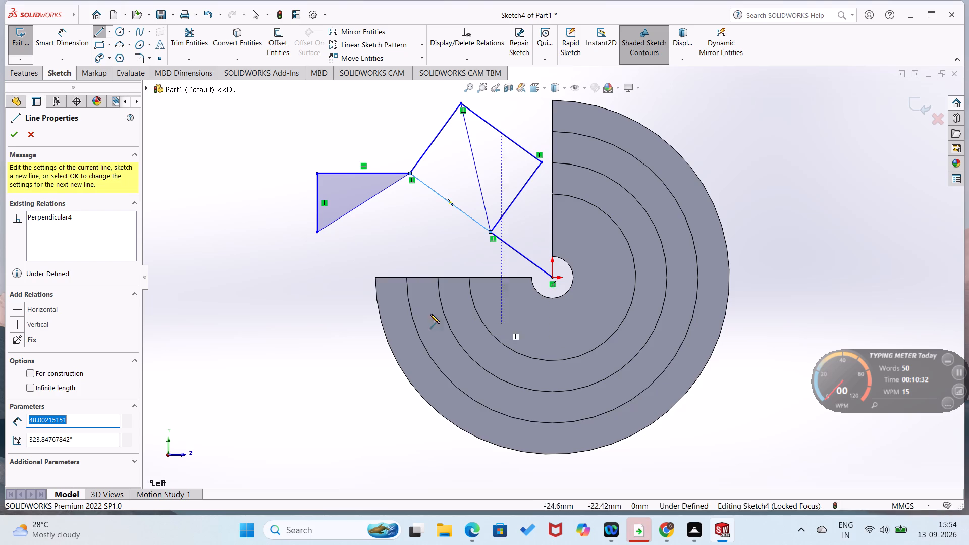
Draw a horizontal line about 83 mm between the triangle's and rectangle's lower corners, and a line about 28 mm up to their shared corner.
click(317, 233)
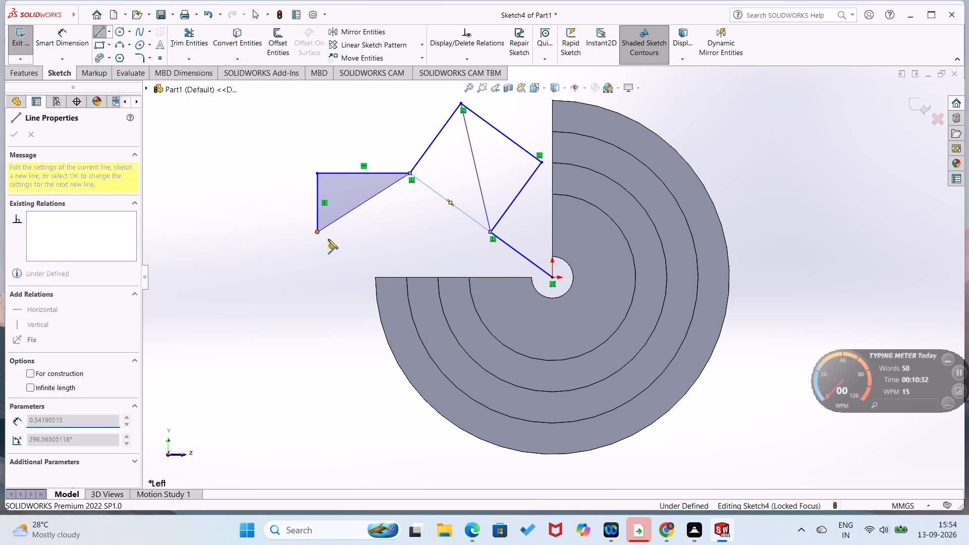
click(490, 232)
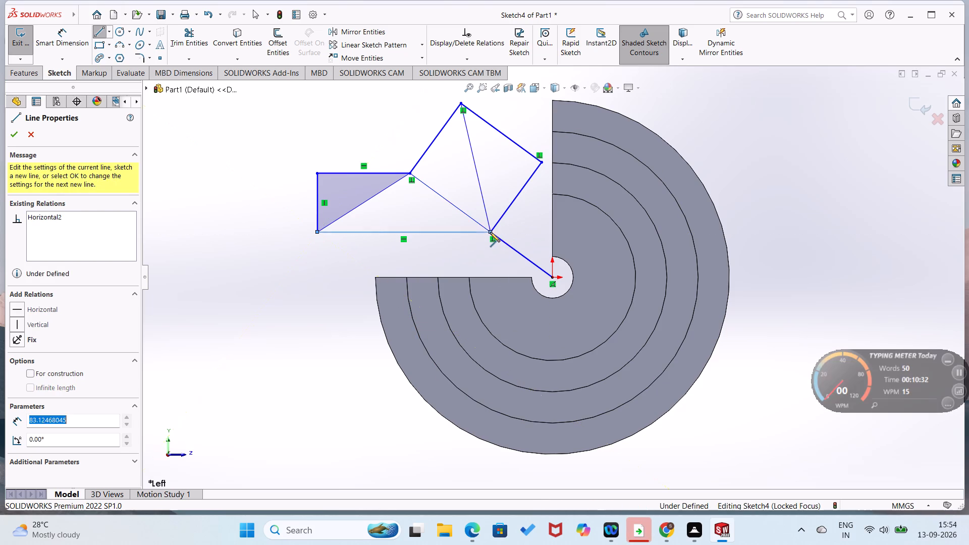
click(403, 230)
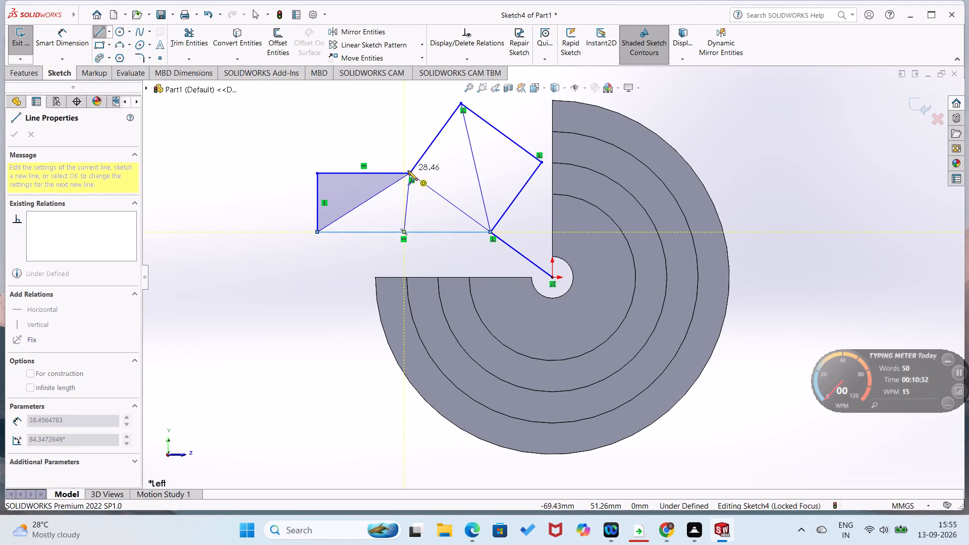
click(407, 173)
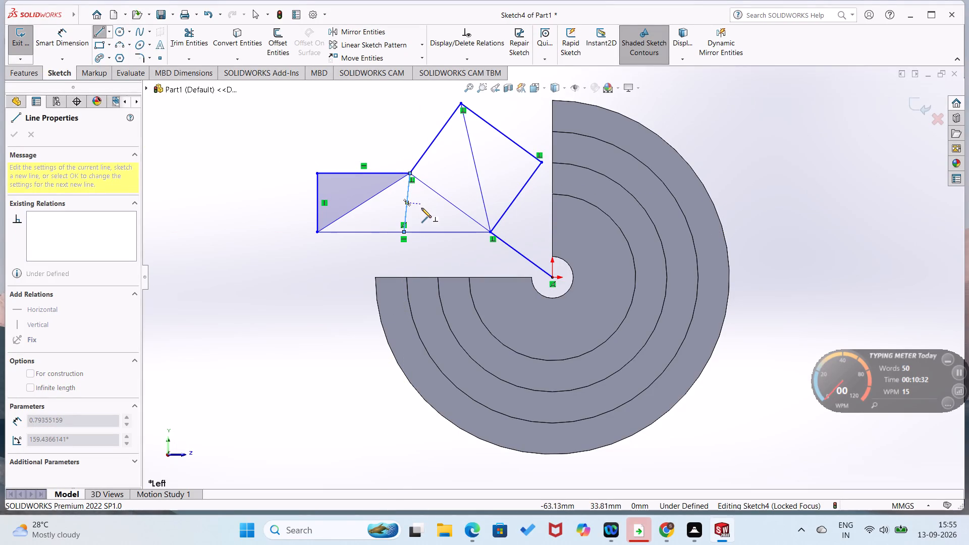
Draw a line about 21 mm across the rectangle's lower side, a triangle at its upper end, and a 39 mm line joining their free corners.
click(422, 209)
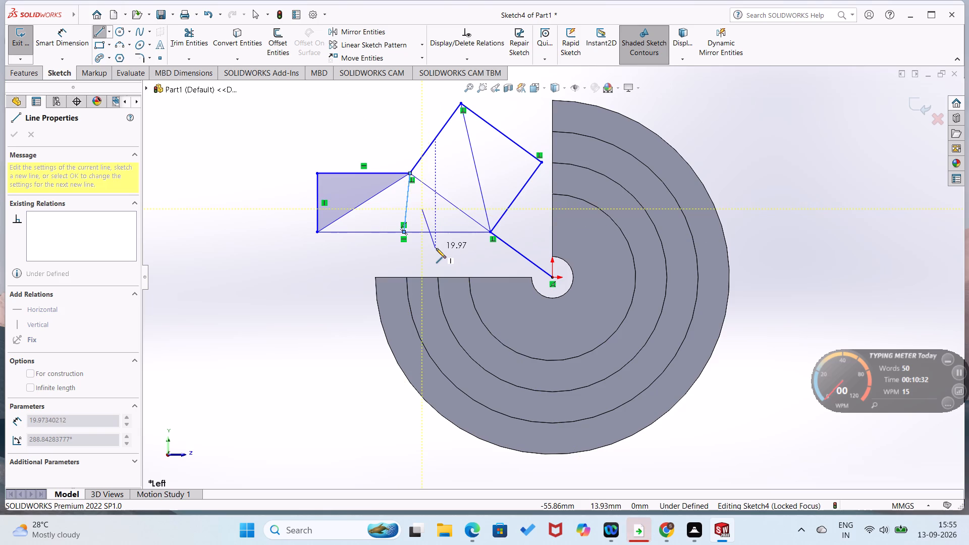
click(449, 175)
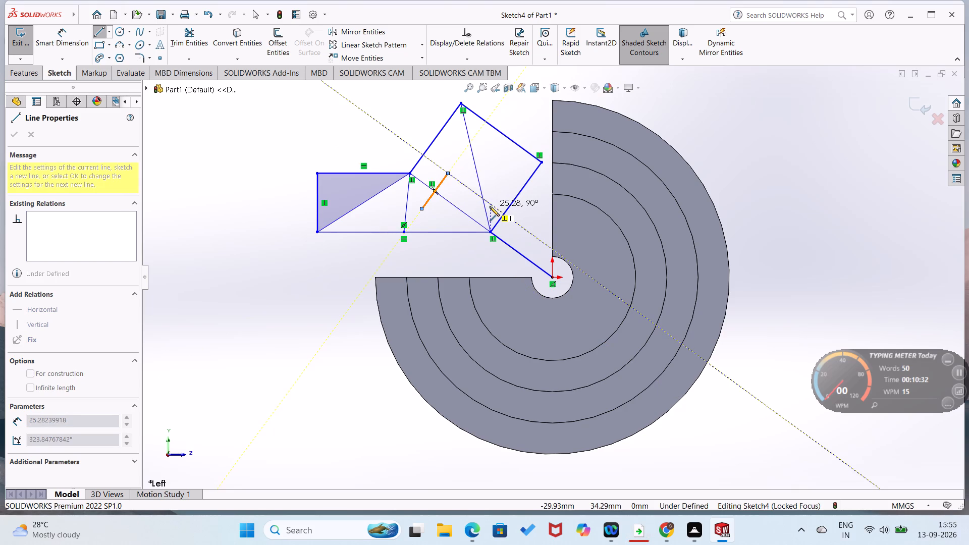
click(502, 189)
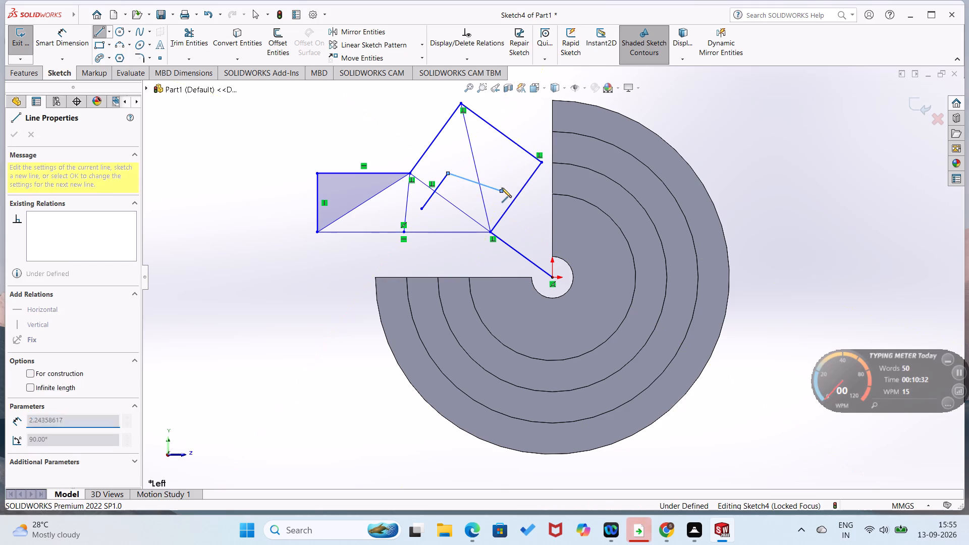
click(500, 135)
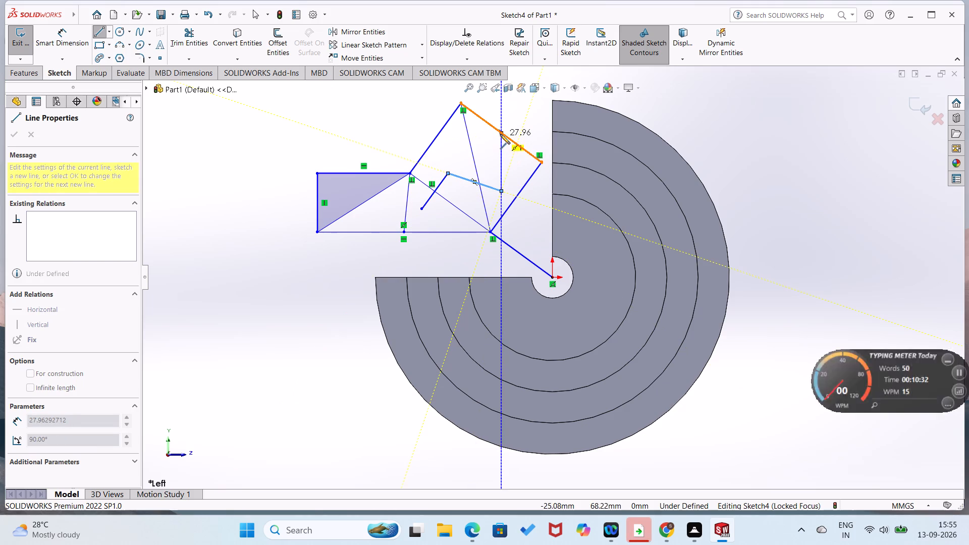
click(447, 173)
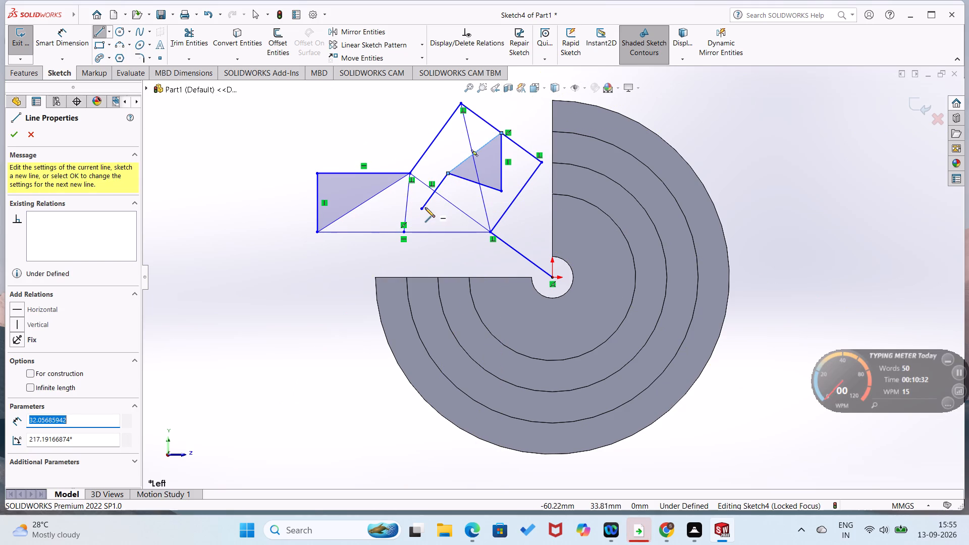
click(421, 208)
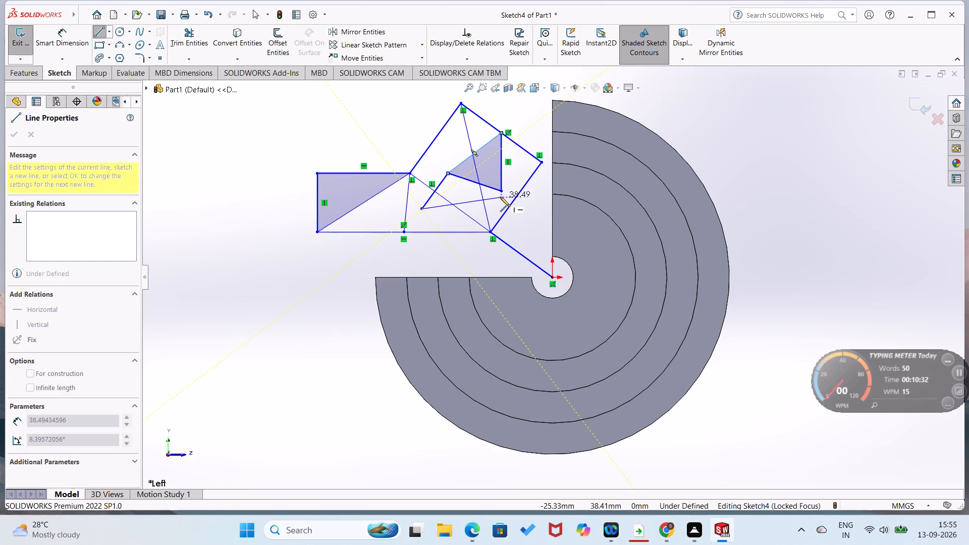
click(502, 192)
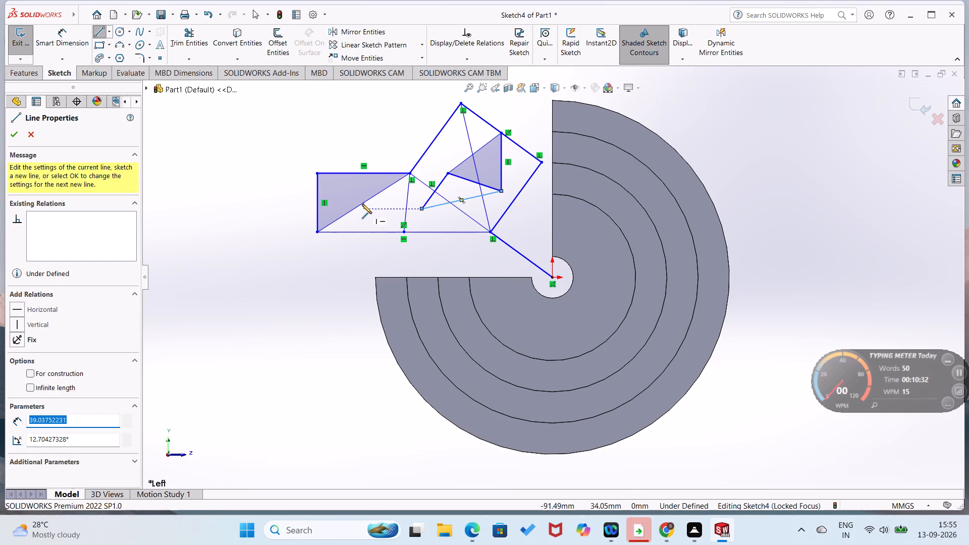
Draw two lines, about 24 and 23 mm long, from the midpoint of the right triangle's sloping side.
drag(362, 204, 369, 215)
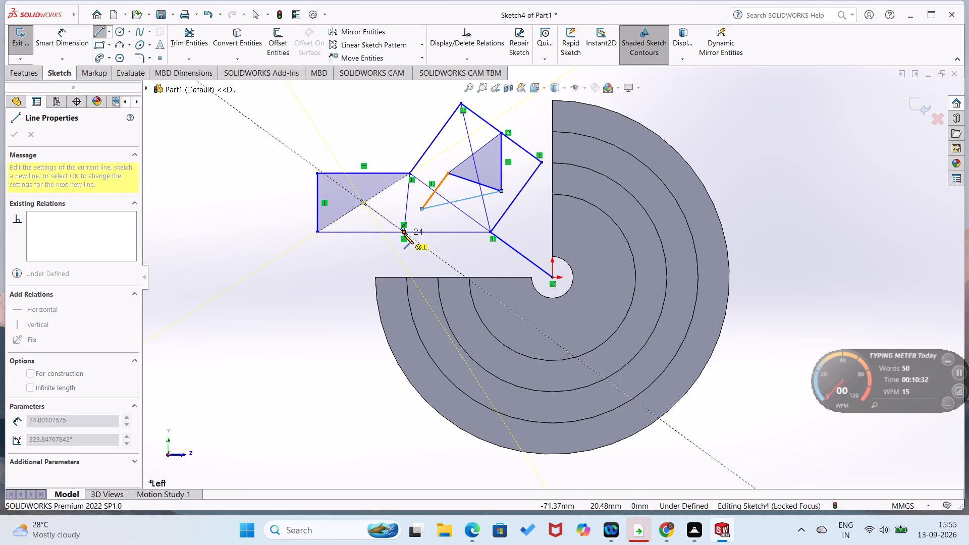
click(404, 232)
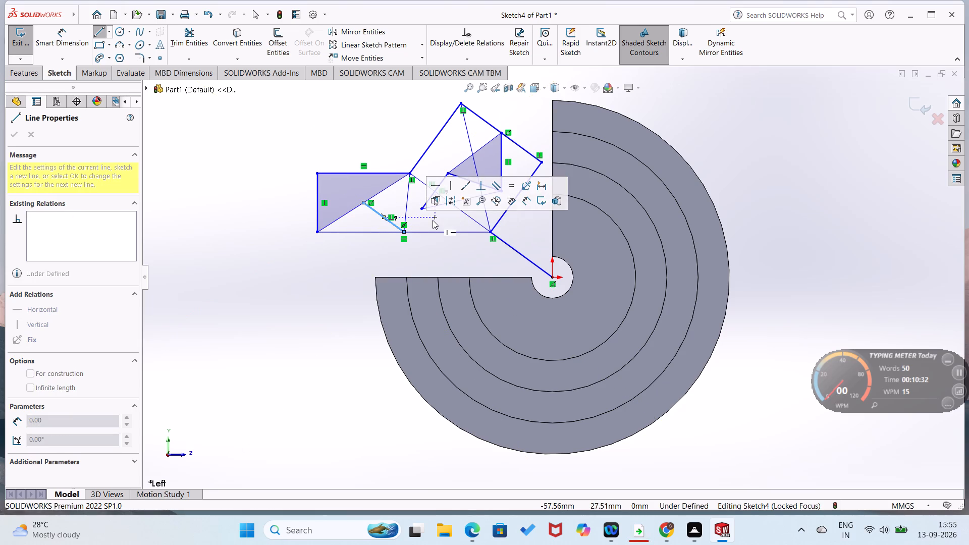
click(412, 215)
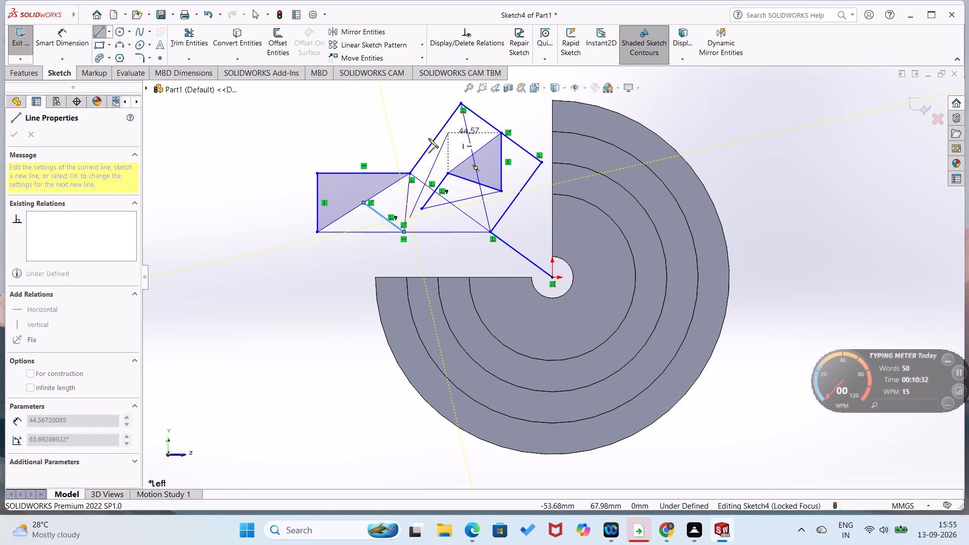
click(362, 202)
Draw a narrow closed triangle below the horizontal line, with one long side about 40 mm and a short side about 7 mm.
click(421, 224)
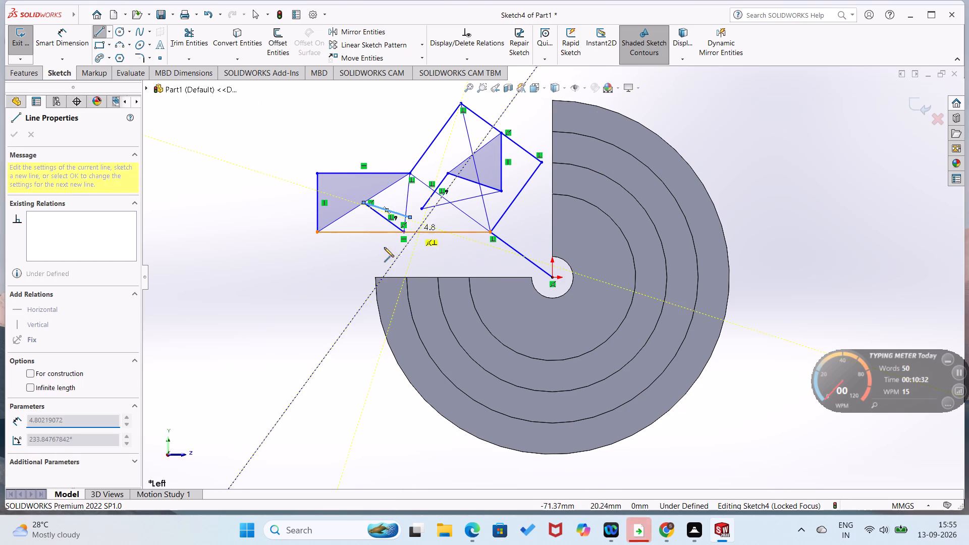
click(349, 277)
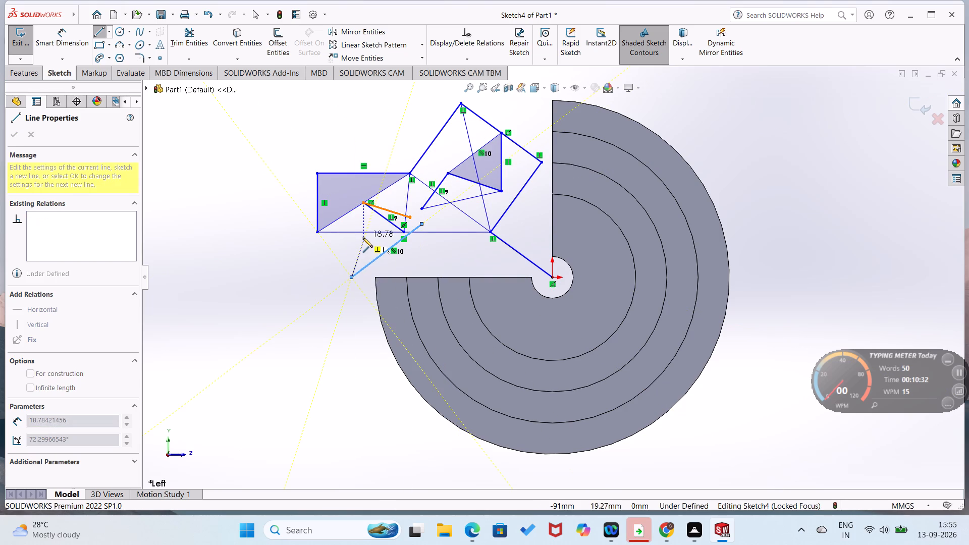
click(408, 218)
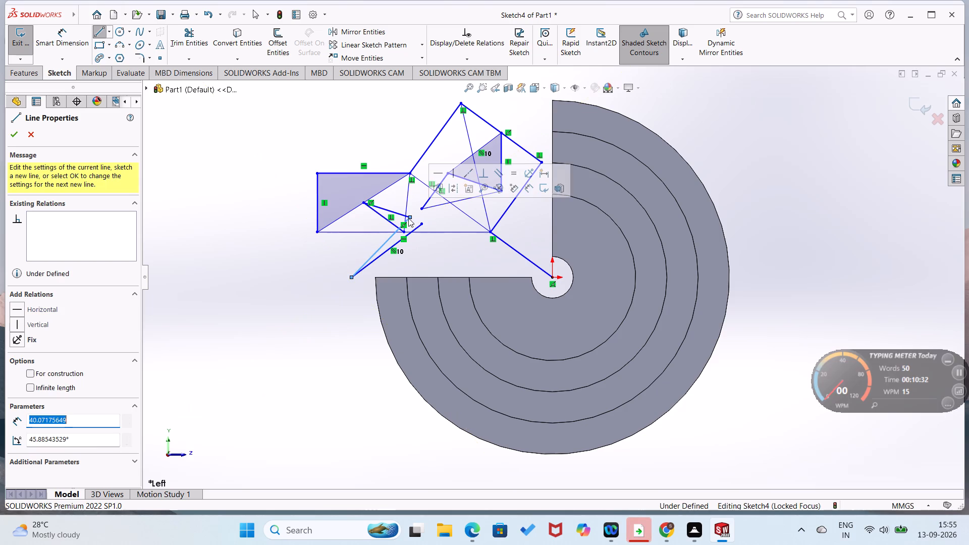
click(420, 223)
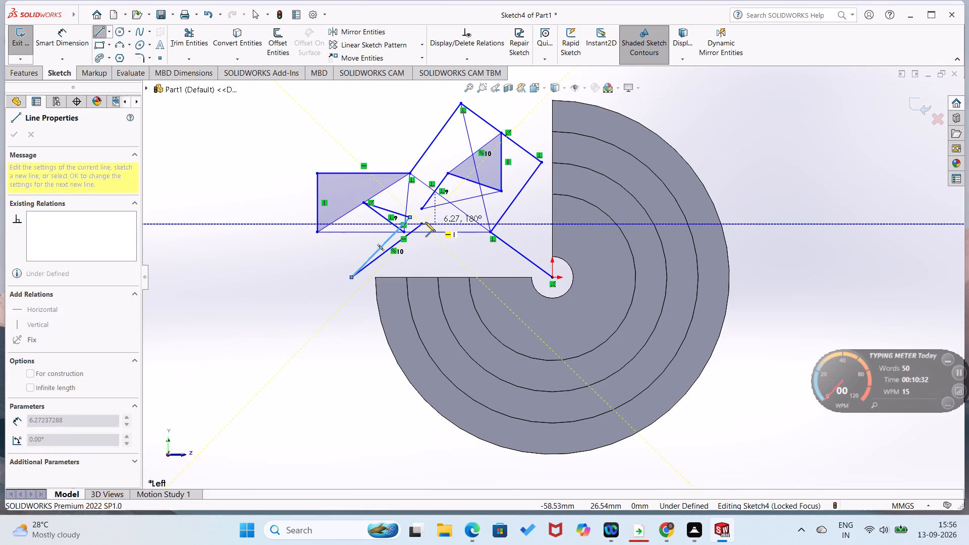
click(420, 225)
click(409, 218)
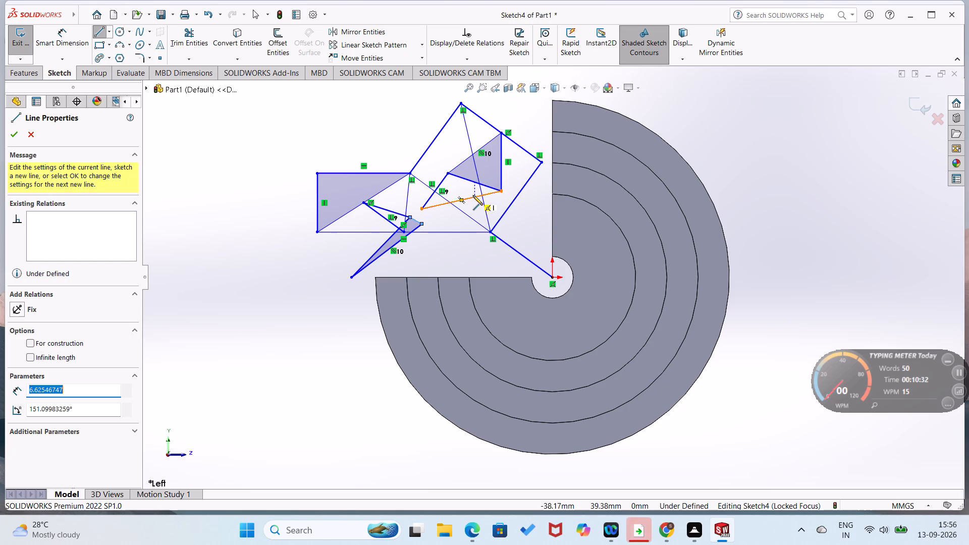
Close a thin triangle under the 39 mm line with a vertical side about 9 mm and a horizontal side about 38 mm.
click(501, 190)
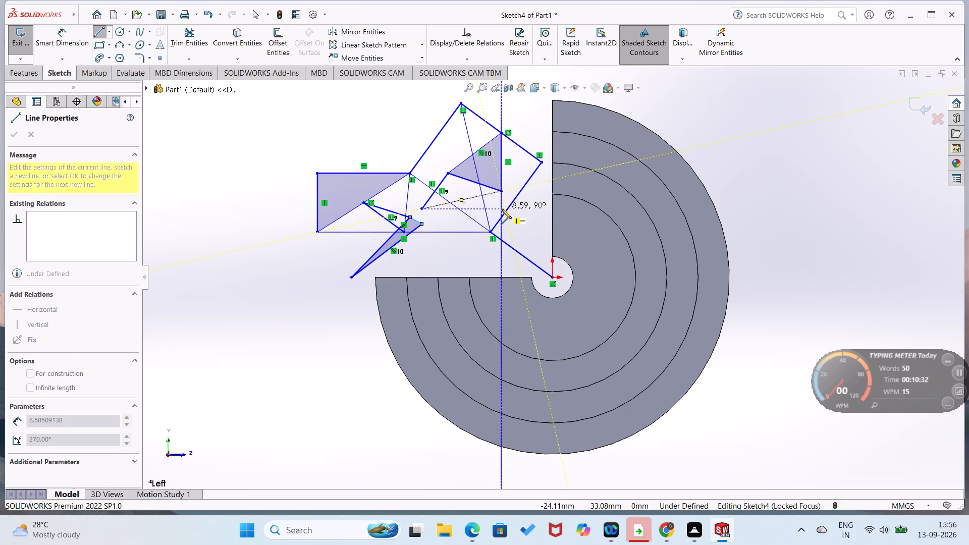
click(502, 209)
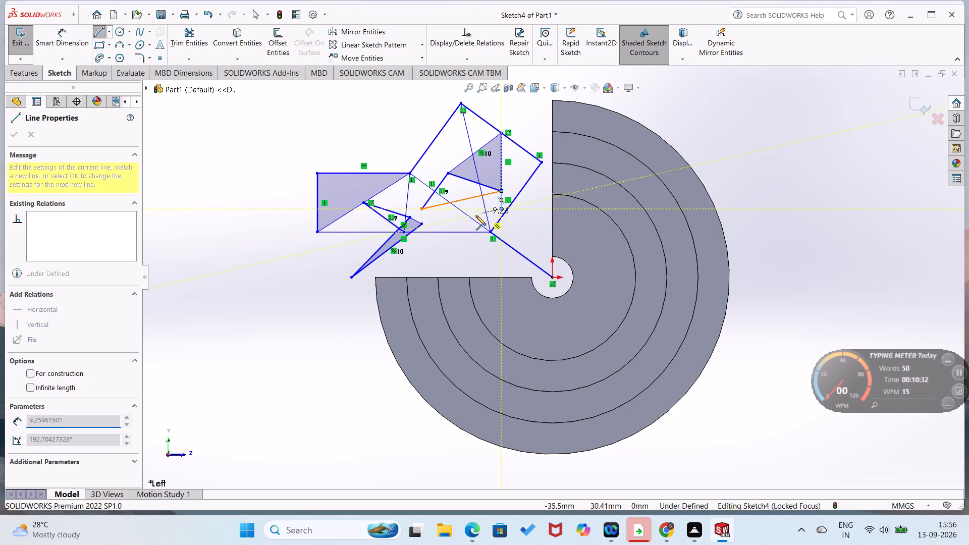
click(420, 210)
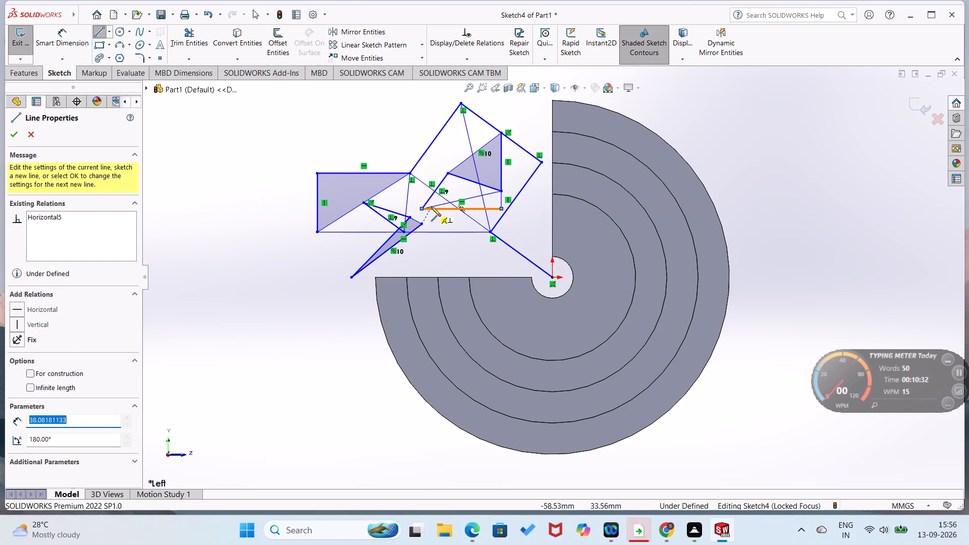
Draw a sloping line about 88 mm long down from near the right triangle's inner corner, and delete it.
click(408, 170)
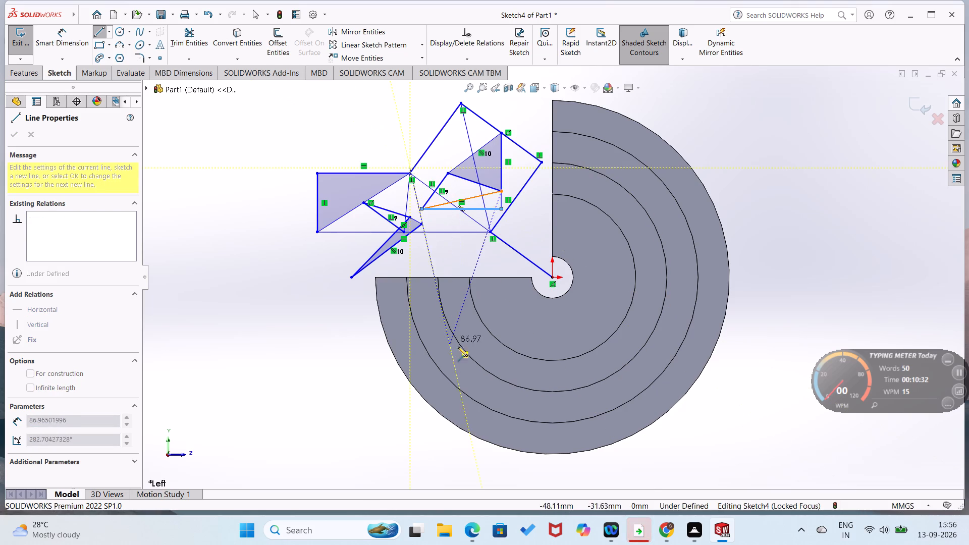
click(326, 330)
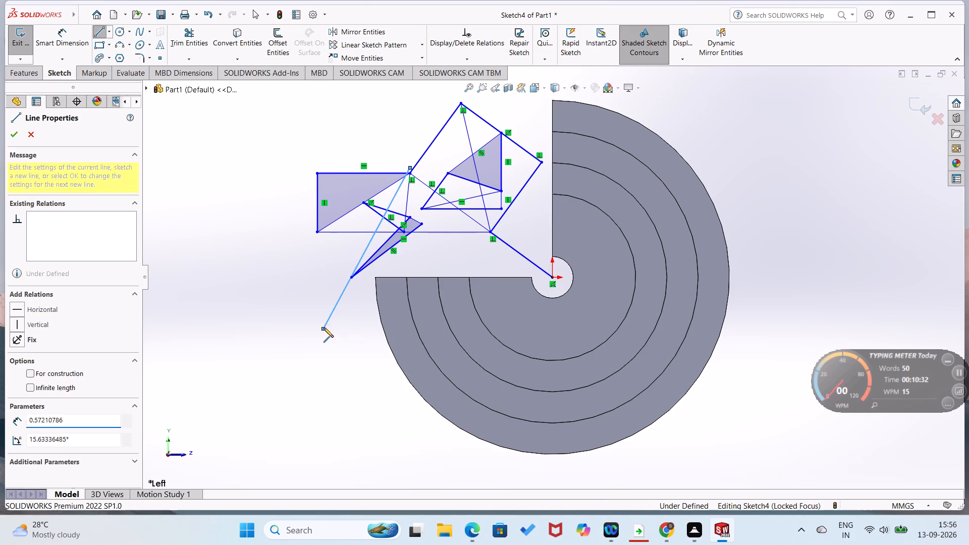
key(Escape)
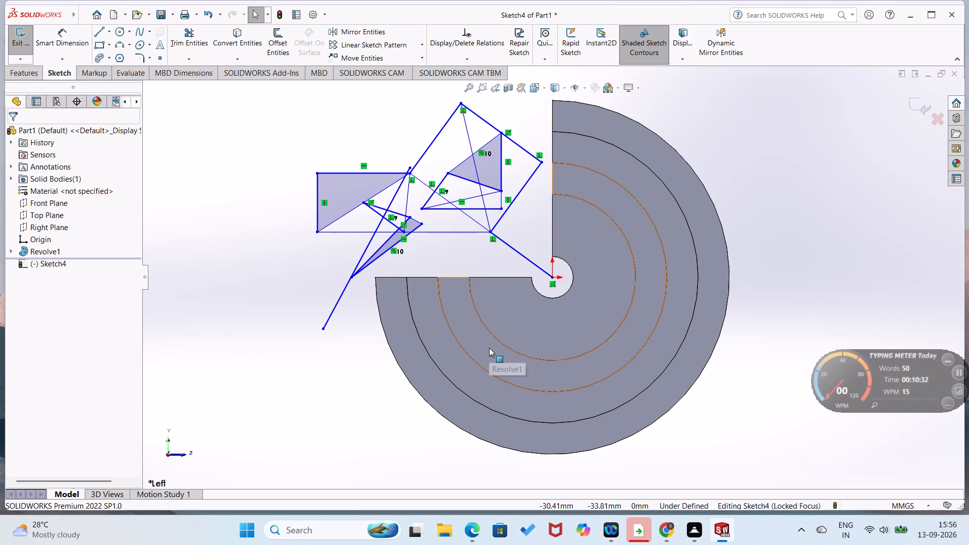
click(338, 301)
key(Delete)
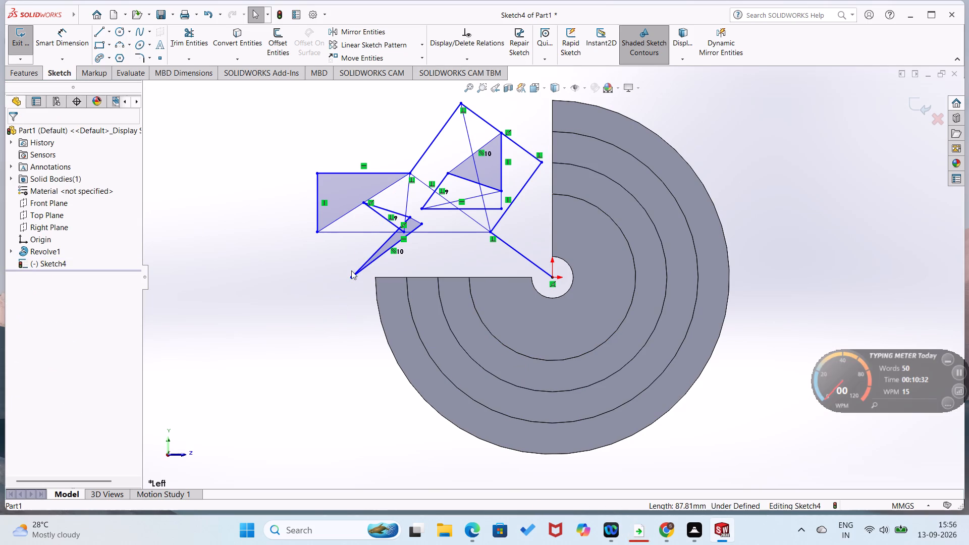
Delete the tilted rectangle's 42 mm side, the 21 mm line parallel to it, and the 28 mm line below the shared corner.
click(428, 142)
key(Delete)
key(Delete)
click(431, 145)
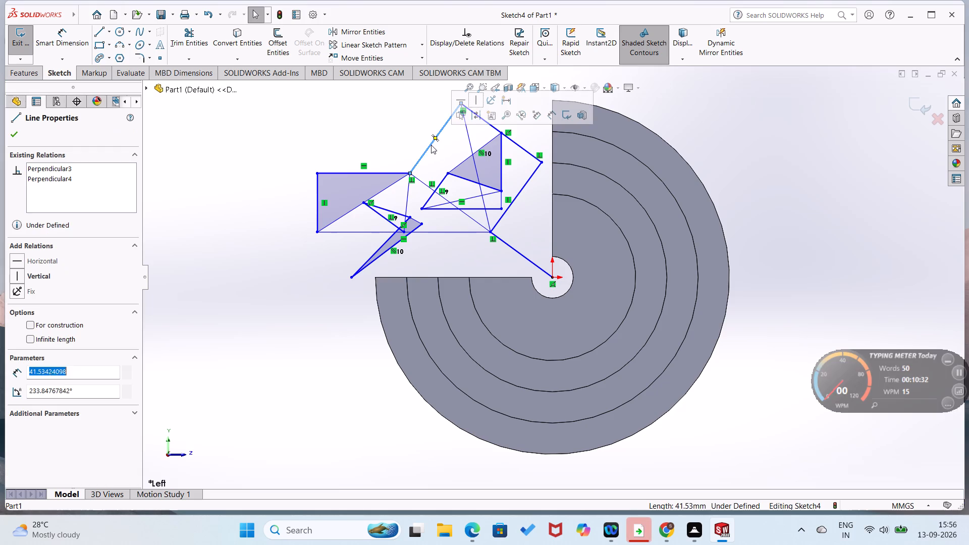
key(Delete)
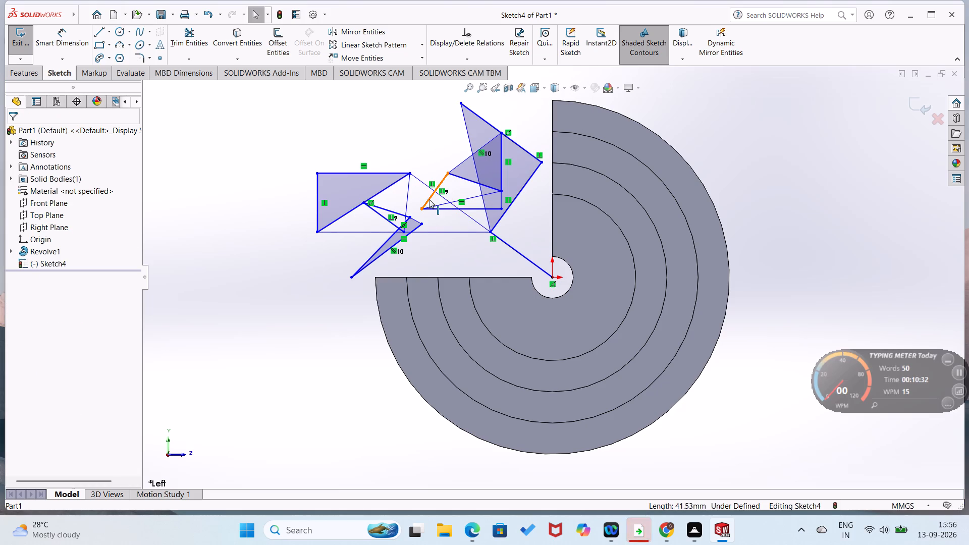
click(429, 199)
key(Delete)
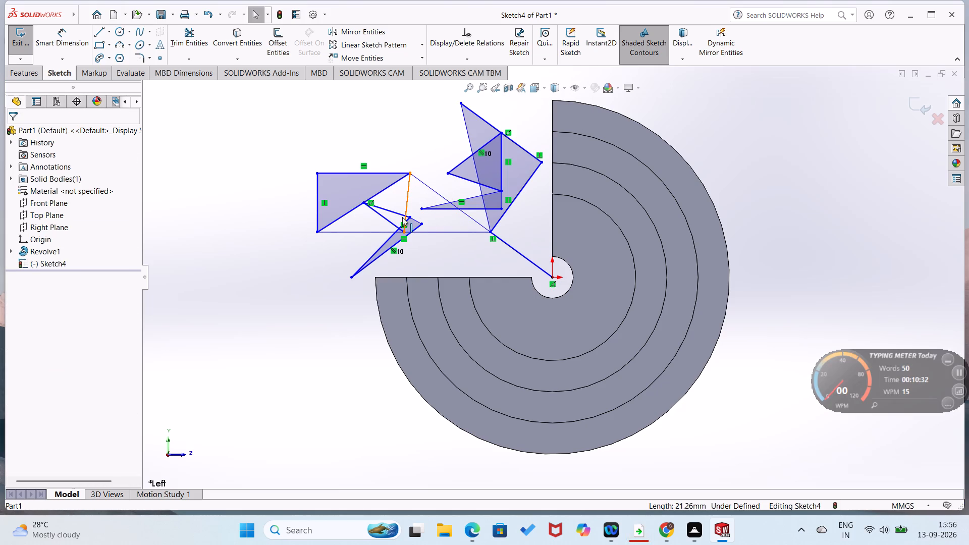
click(401, 214)
key(Delete)
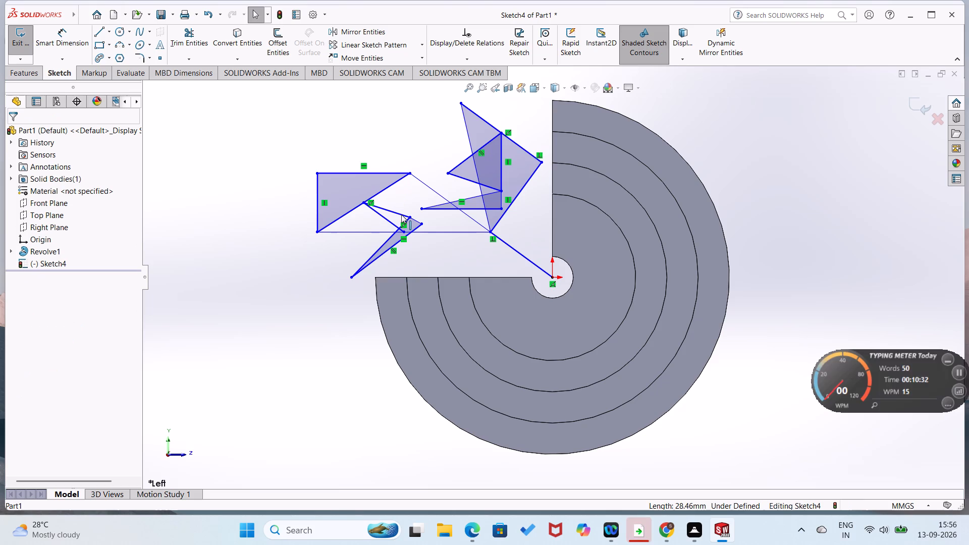
key(Delete)
Delete the 24 mm and 23 mm lines from the sloping side's midpoint, the 83 mm horizontal line, and the rectangle's lower 48 mm side.
click(394, 222)
key(Delete)
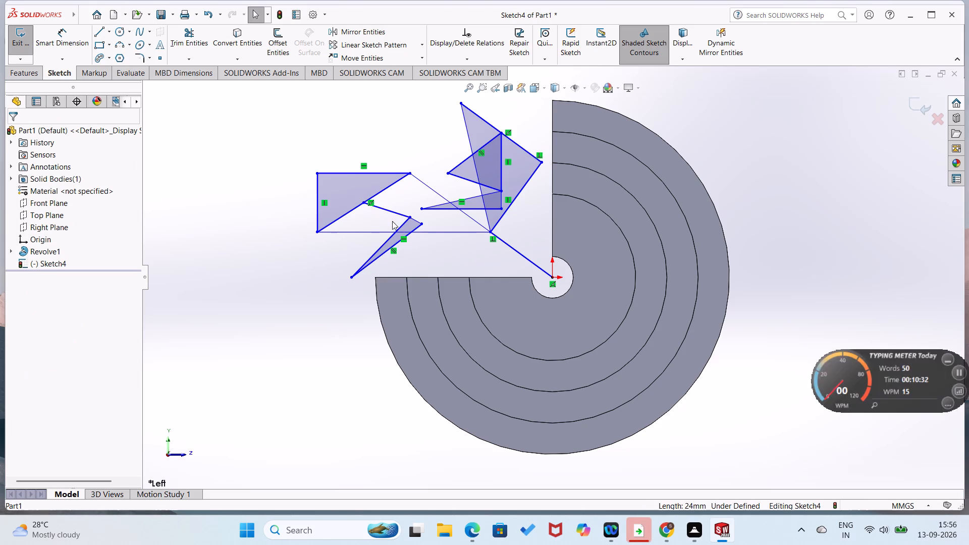
click(397, 210)
key(Delete)
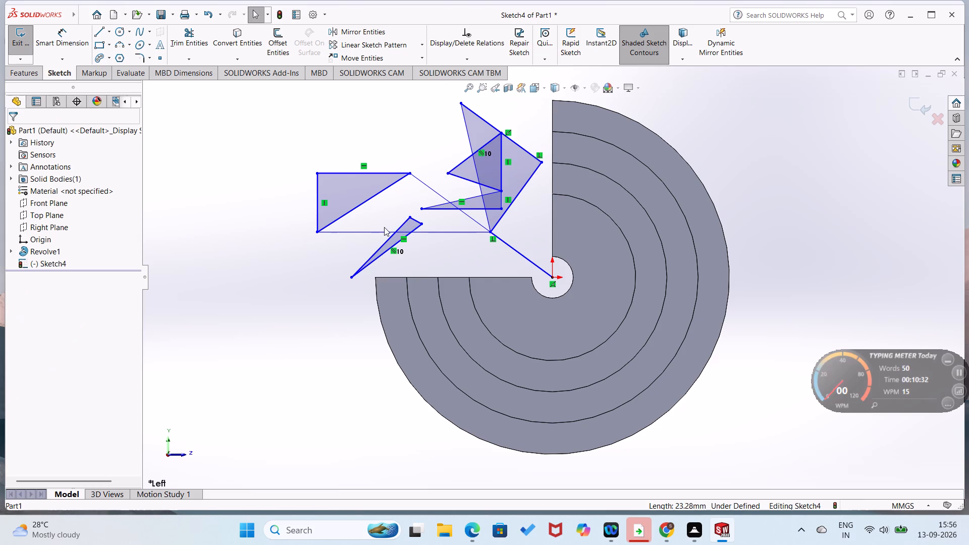
click(383, 230)
key(Delete)
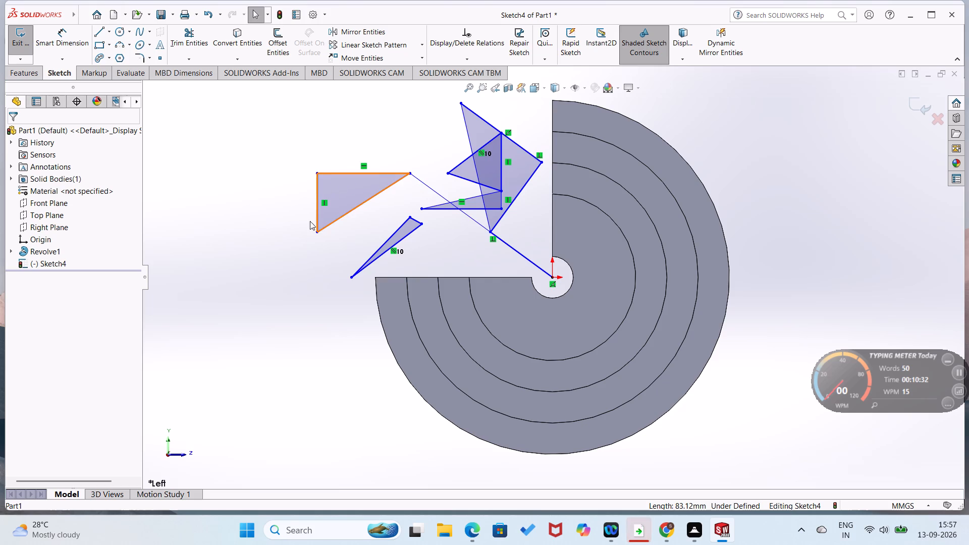
click(427, 186)
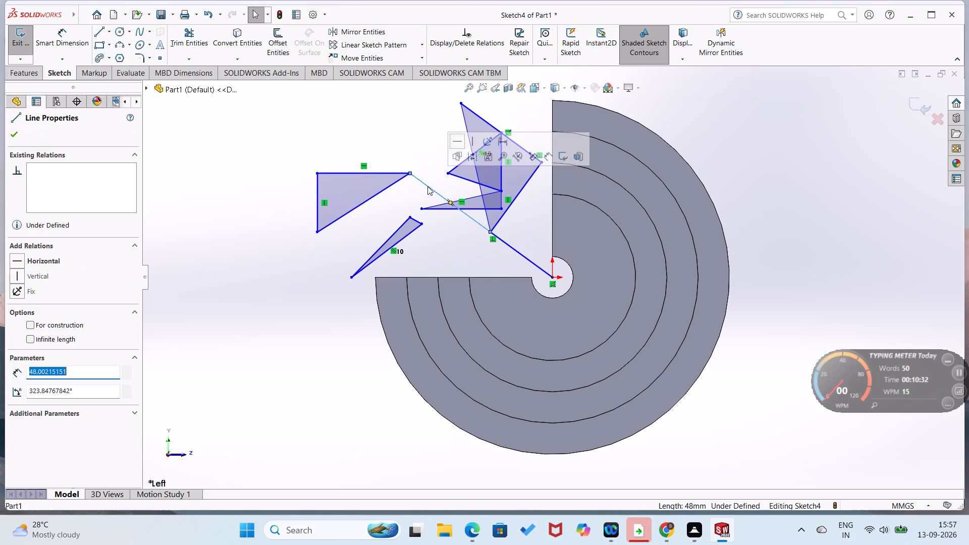
key(Delete)
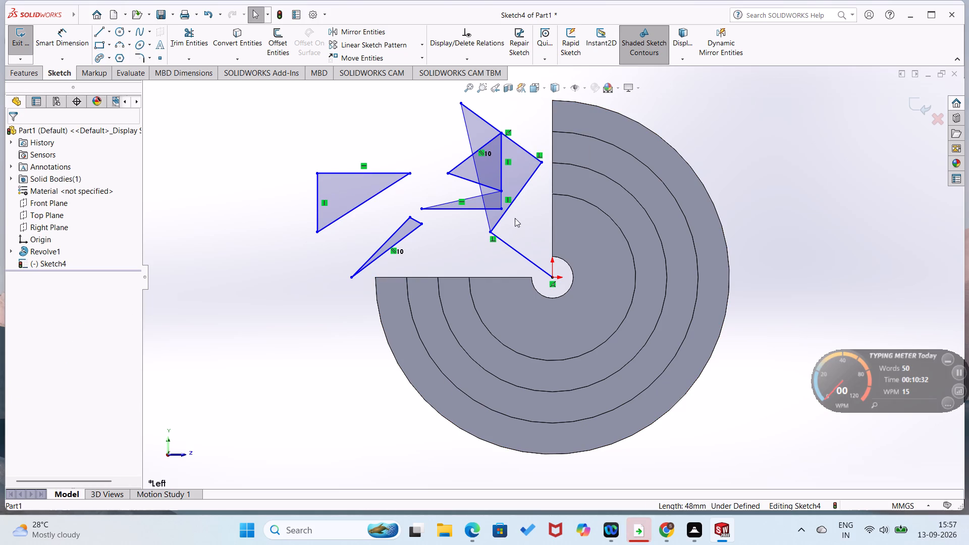
Delete the 37 mm sloping line that ends at the origin.
click(511, 247)
key(Delete)
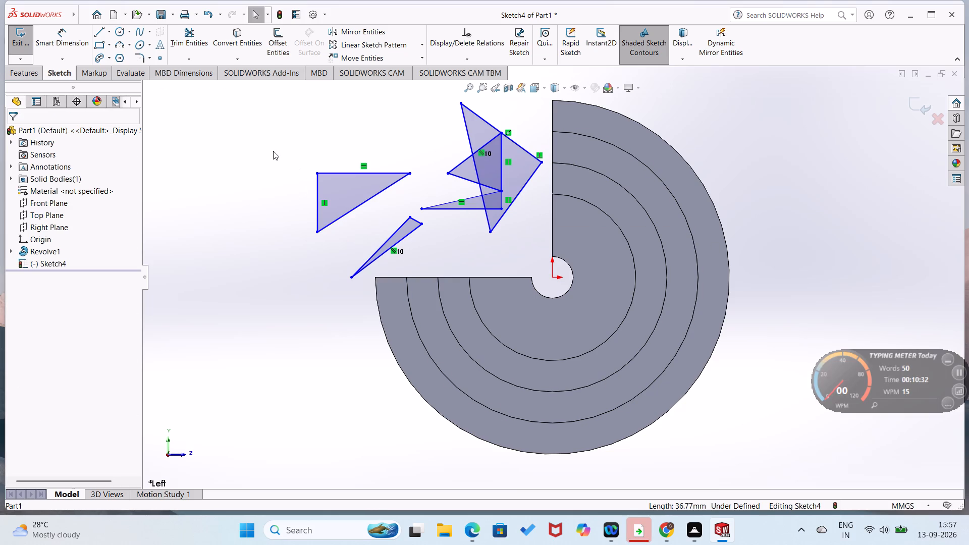
Delete the separate right triangle and all three sides of the thin tilted triangle below it.
drag(273, 151, 392, 240)
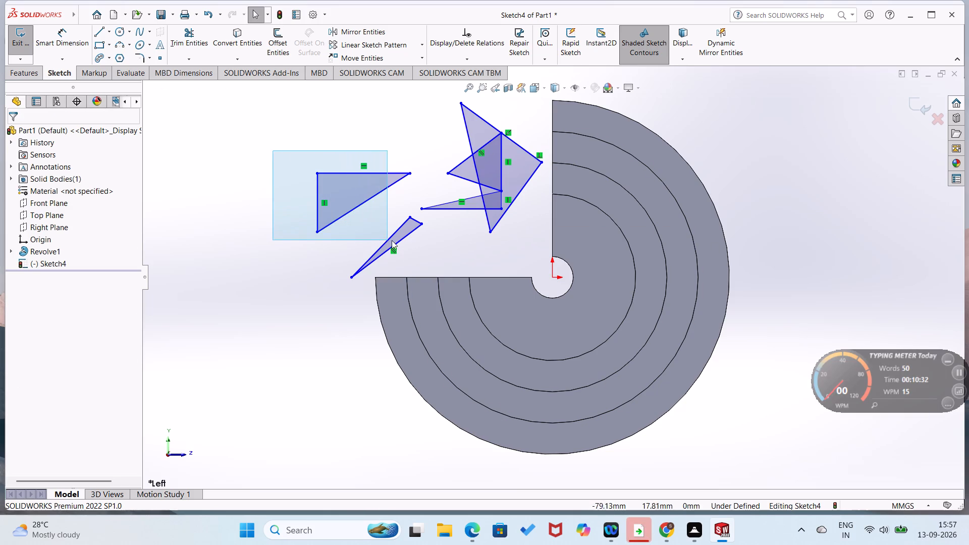
drag(392, 240, 423, 241)
key(Delete)
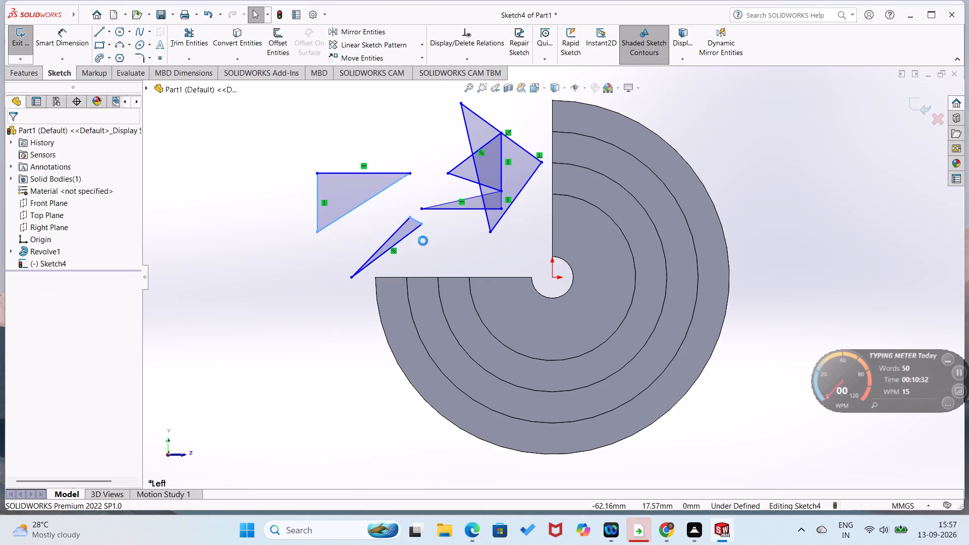
click(418, 227)
key(Delete)
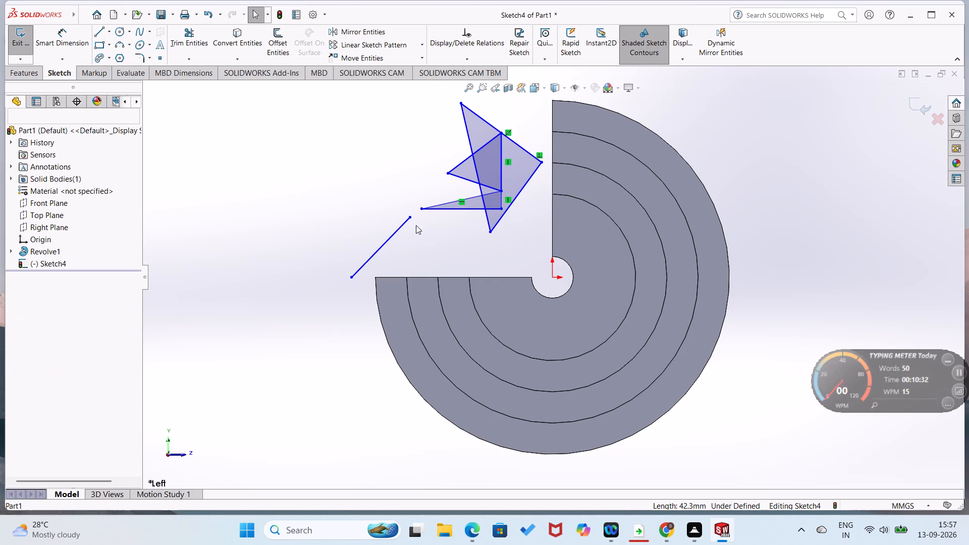
click(398, 228)
key(Delete)
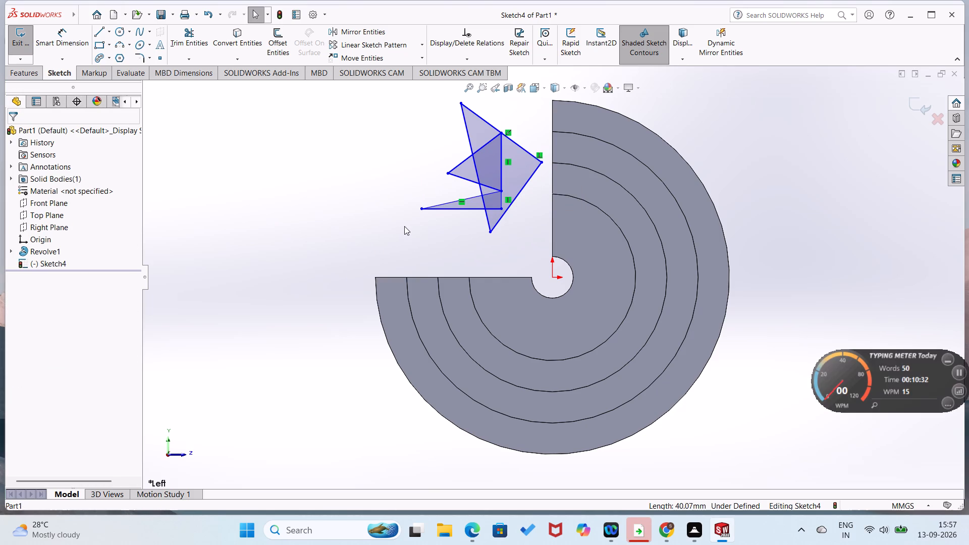
Delete the 39 mm sloping side and the 38 mm horizontal side of the thin triangle.
click(430, 208)
key(BackSpace)
key(BackSpace)
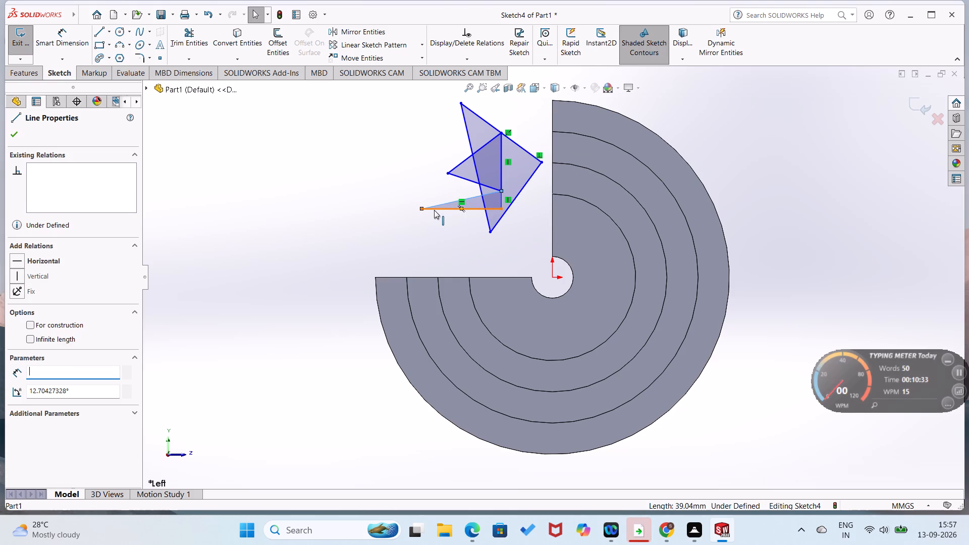
key(Delete)
click(441, 209)
key(Delete)
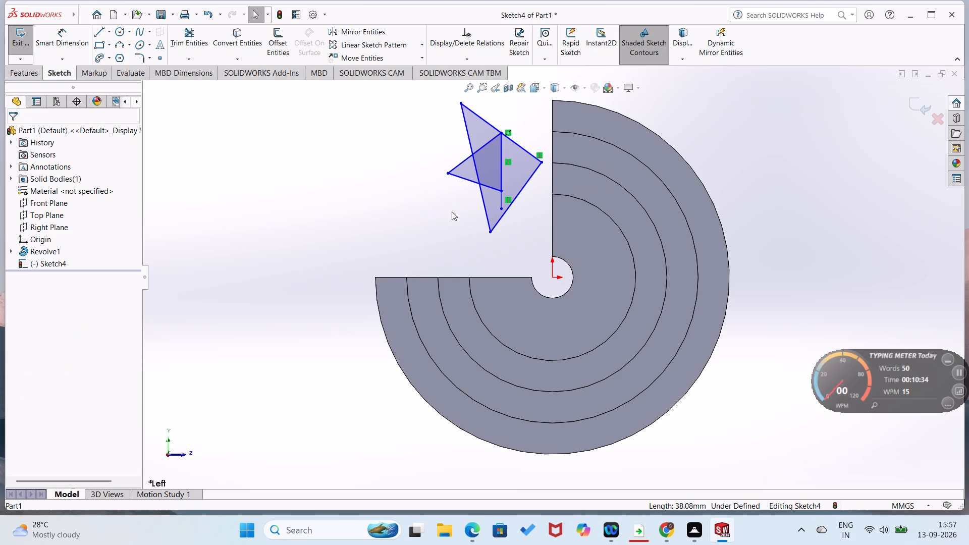
Delete the 63 mm line, the 42 mm side perpendicular to the 48 mm line, and the 9 mm vertical line.
click(489, 218)
key(Delete)
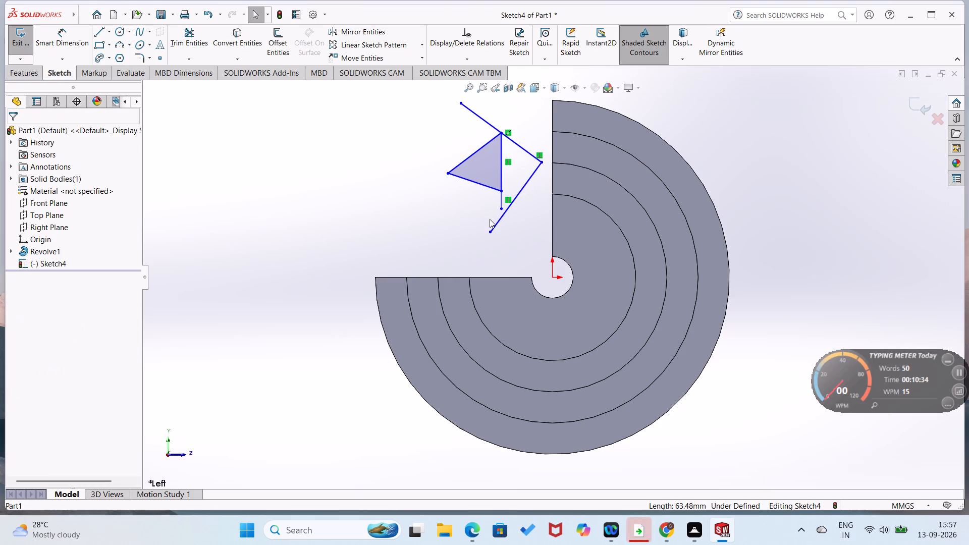
click(492, 222)
click(494, 224)
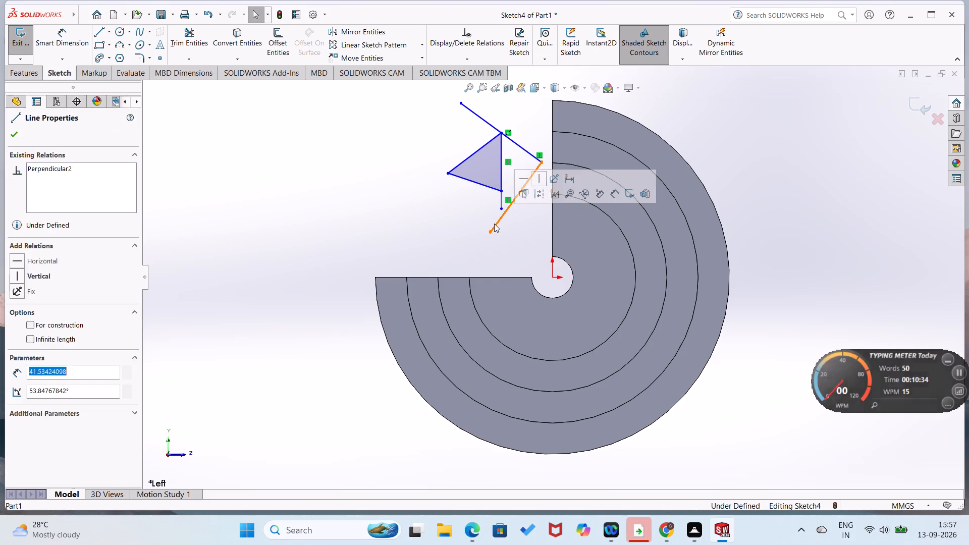
key(Delete)
click(502, 202)
key(Delete)
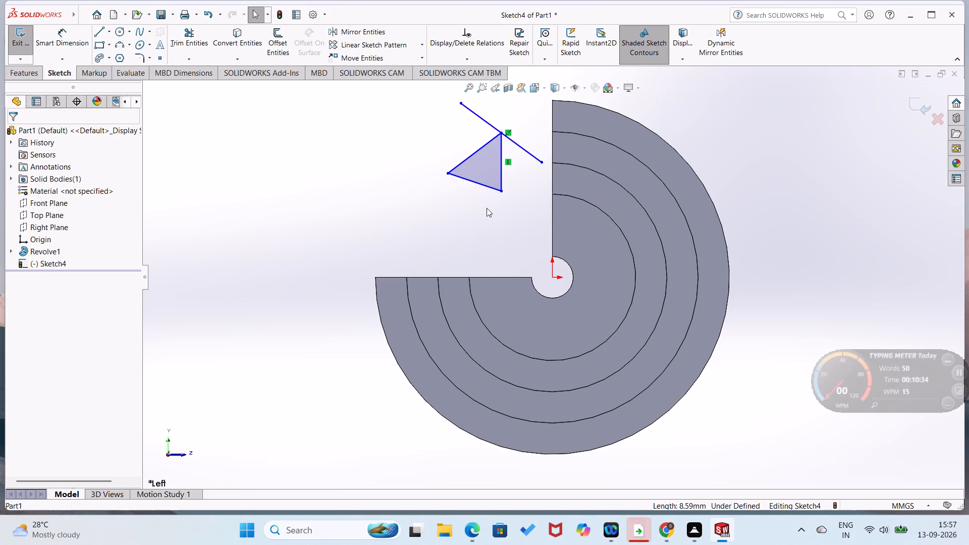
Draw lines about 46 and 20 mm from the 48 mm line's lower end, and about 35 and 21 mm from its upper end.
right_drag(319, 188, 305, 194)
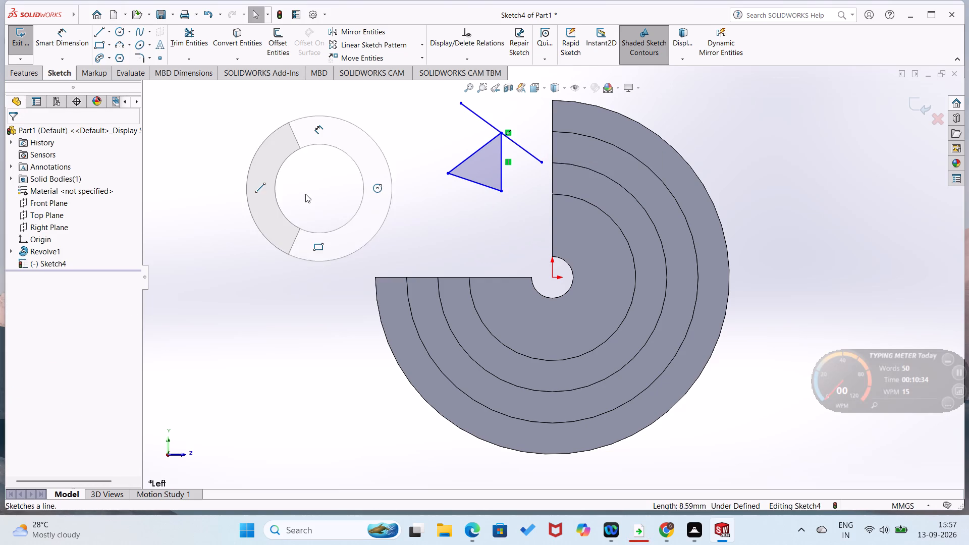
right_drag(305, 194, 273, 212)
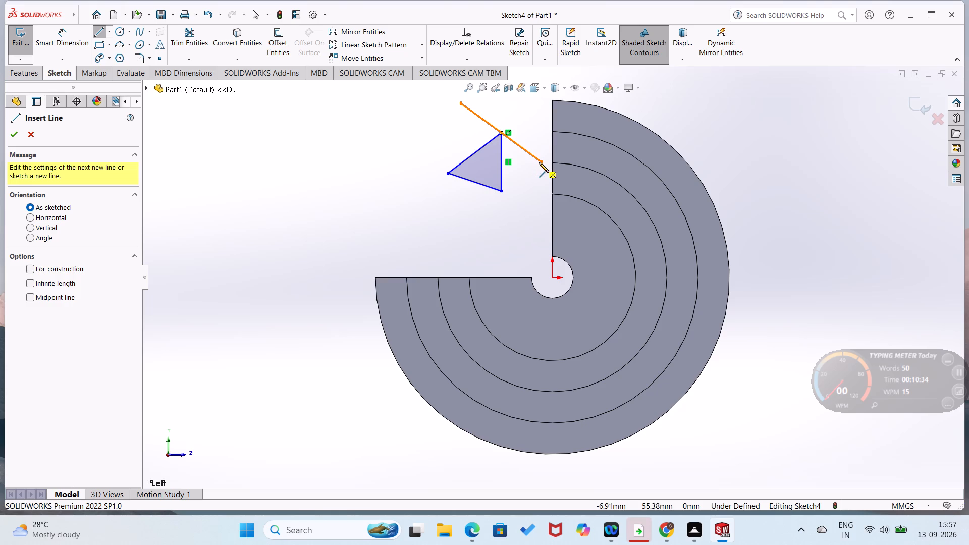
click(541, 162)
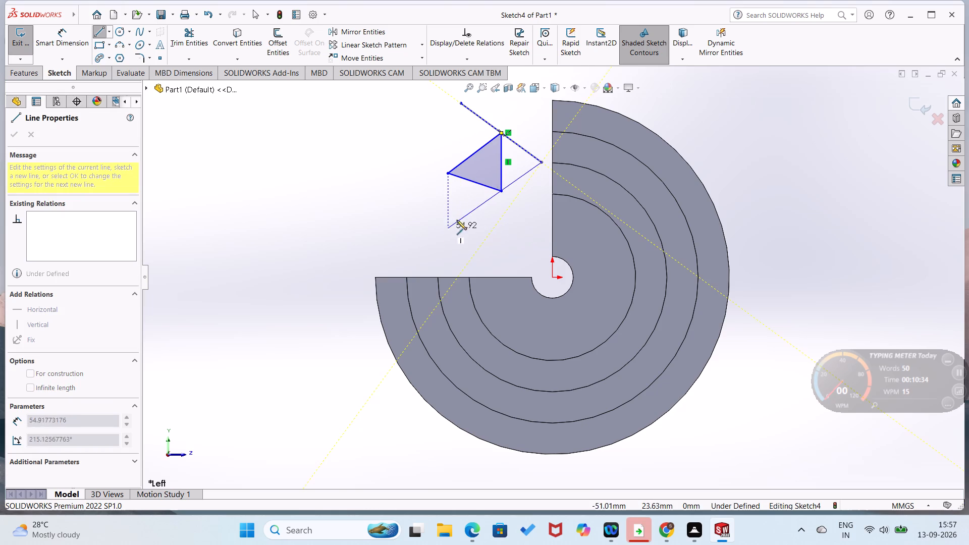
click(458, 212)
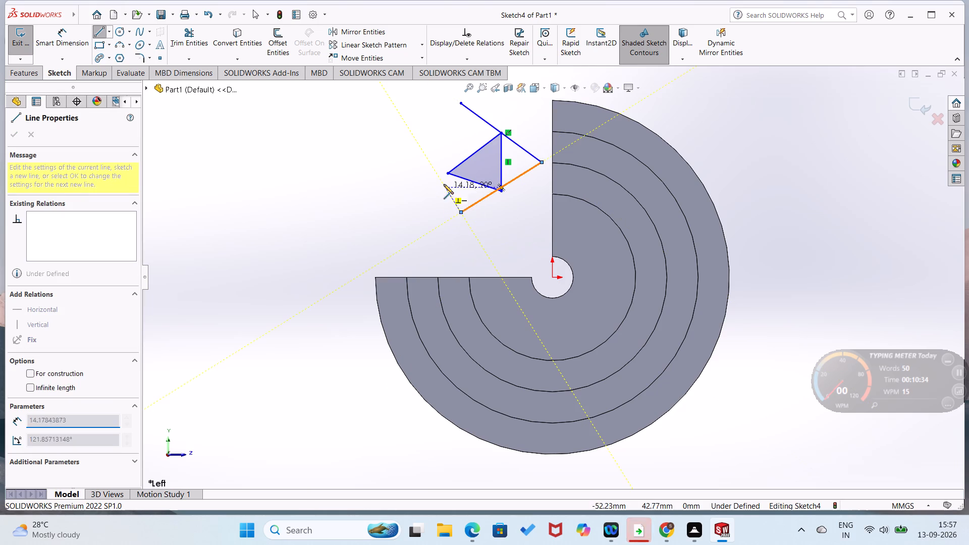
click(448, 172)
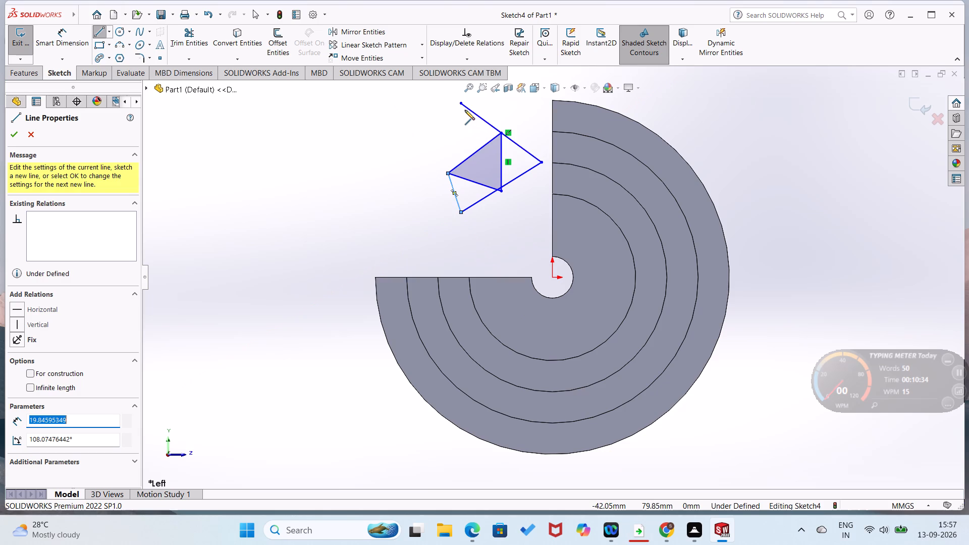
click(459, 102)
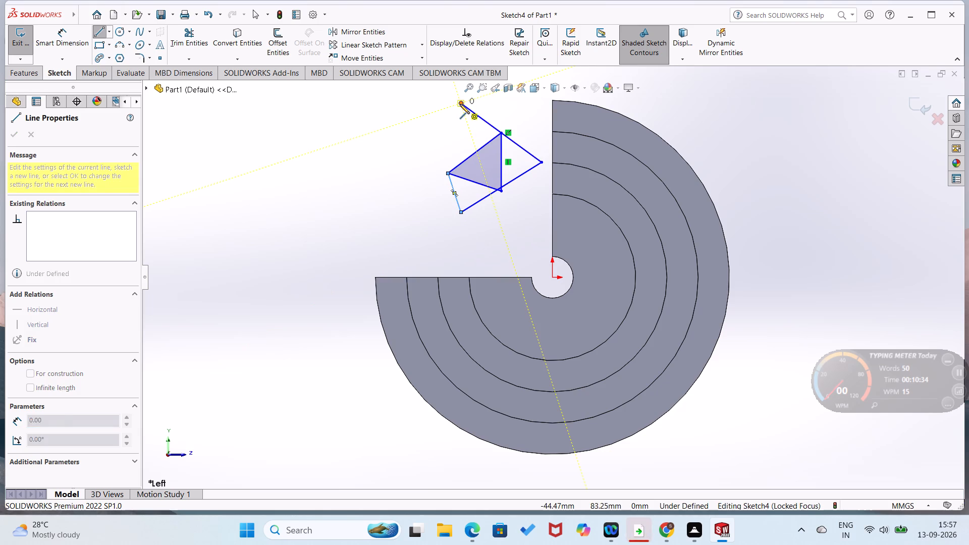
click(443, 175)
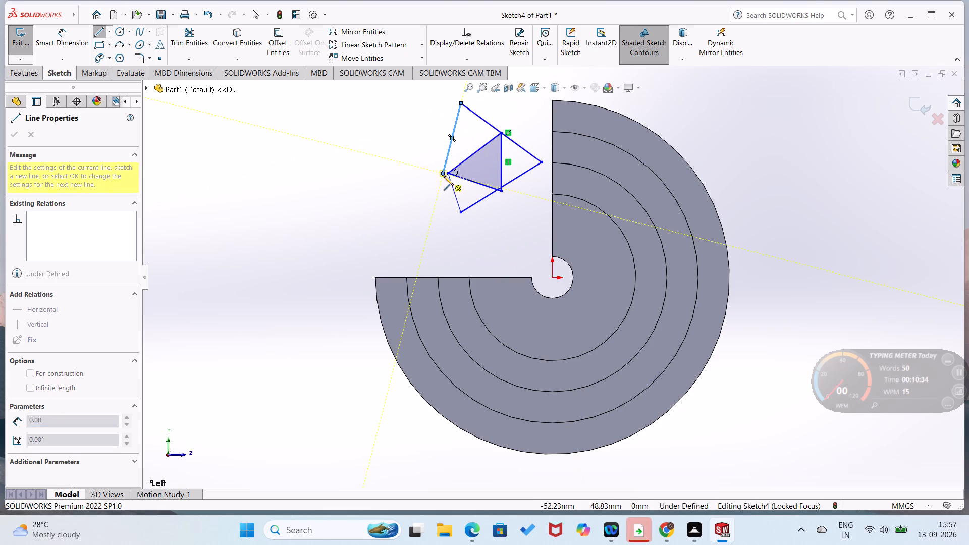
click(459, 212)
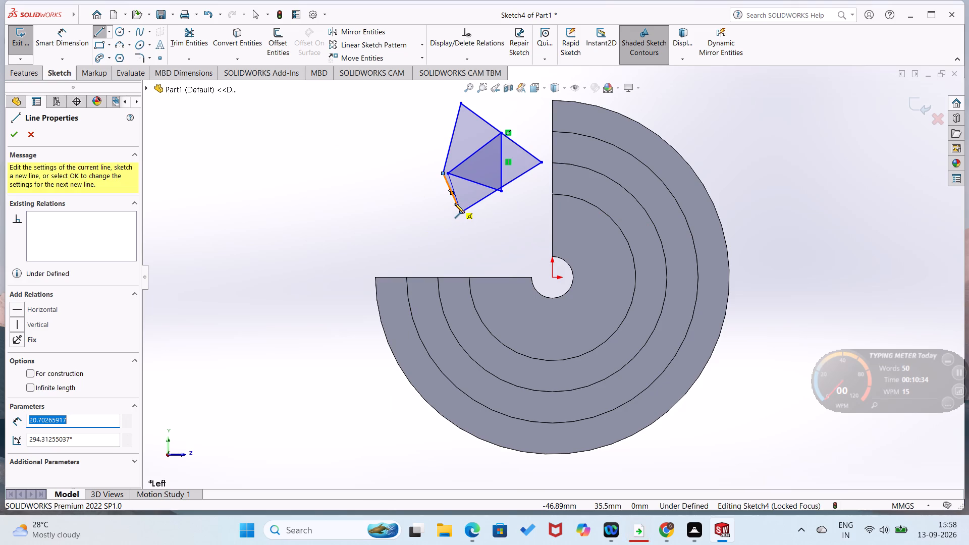
Draw a line about 24 mm long parallel to the 21 mm line, and connect it to the shape's top corner with a 66 mm line.
click(387, 248)
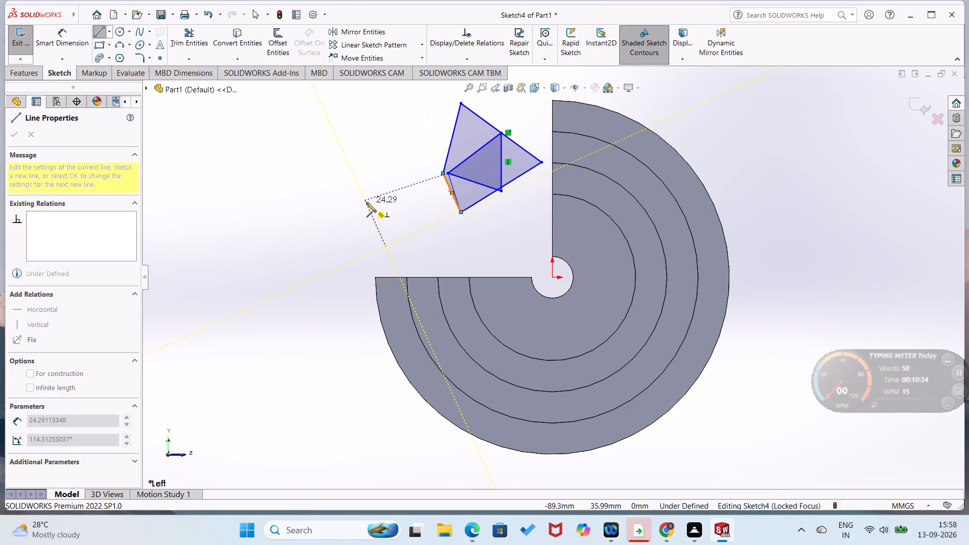
click(366, 202)
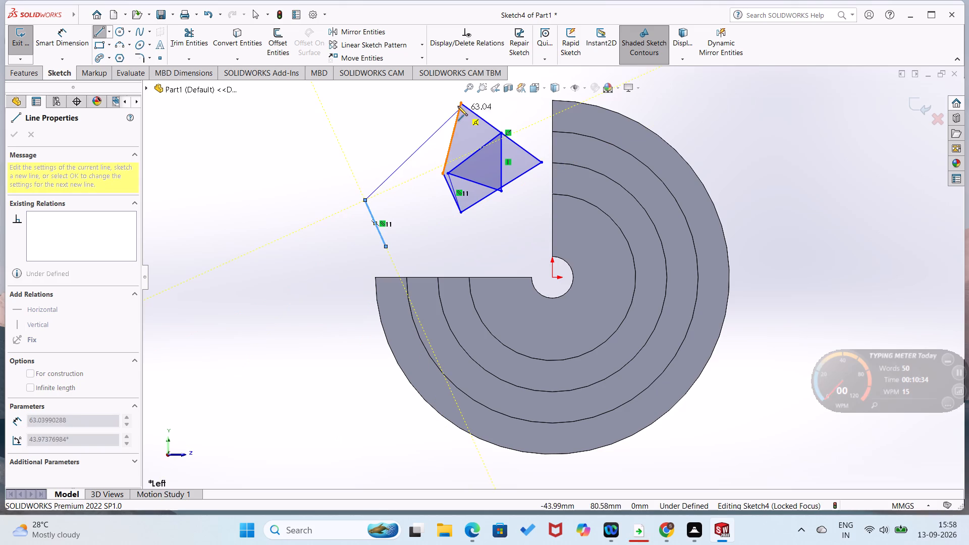
click(462, 101)
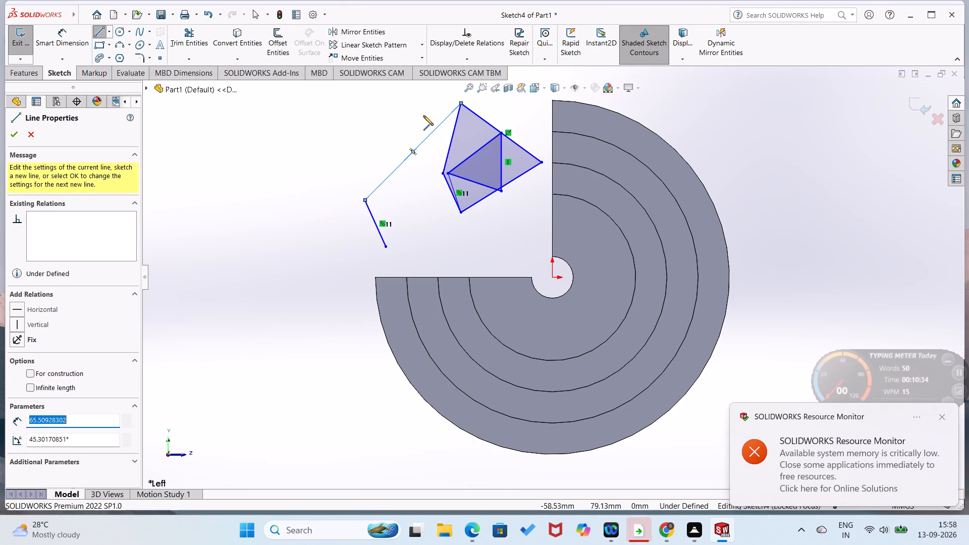
key(Escape)
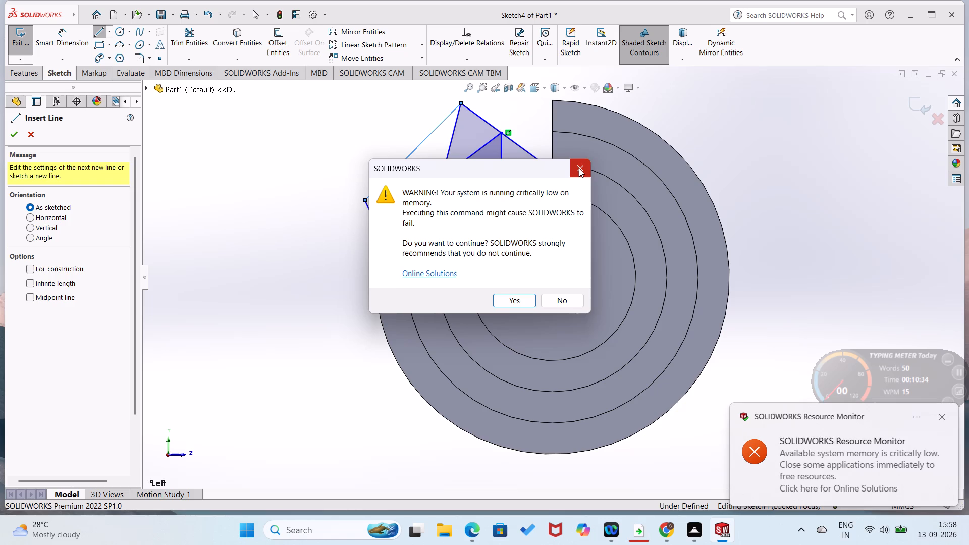
click(579, 168)
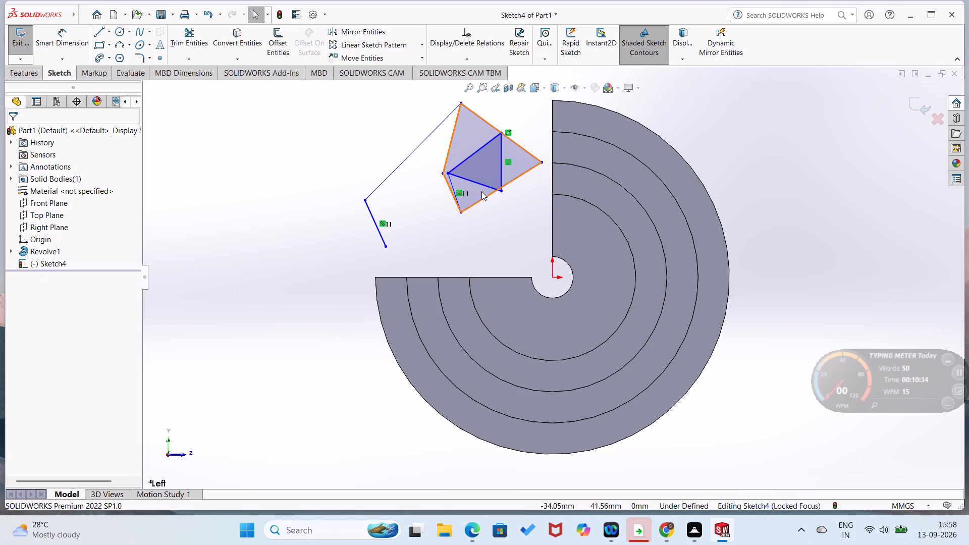
click(329, 104)
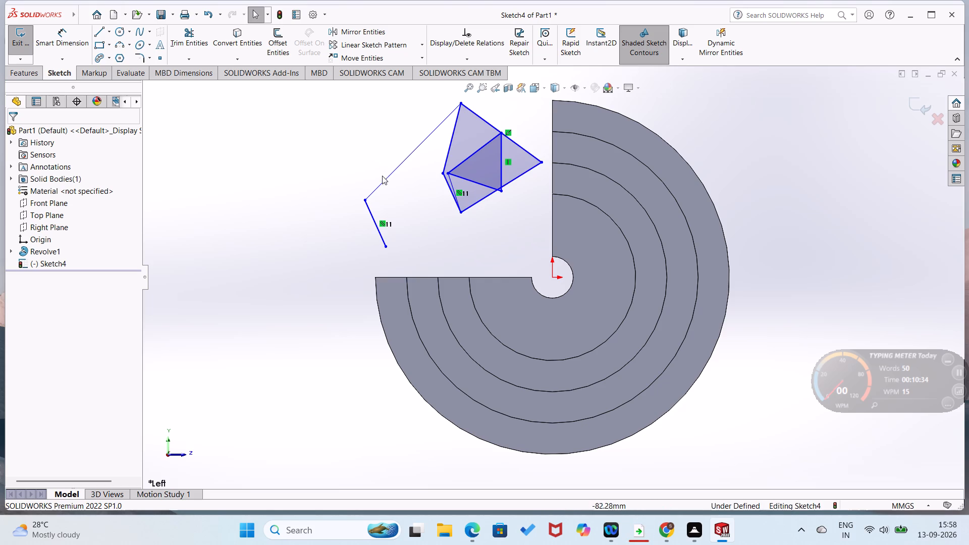
Delete the 46 mm line, the inner triangle's 27 mm side and 28 mm vertical side, and the 48 mm sloping line.
click(477, 203)
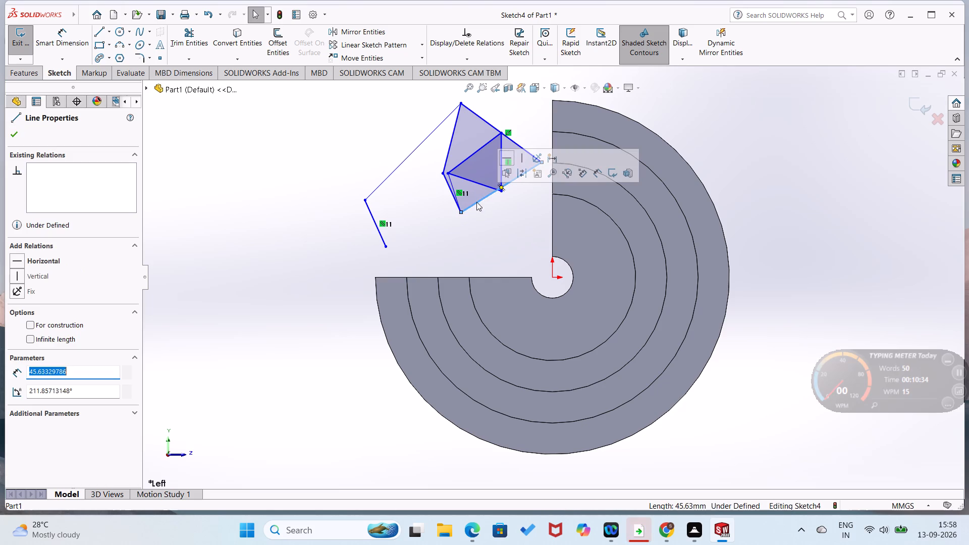
key(Delete)
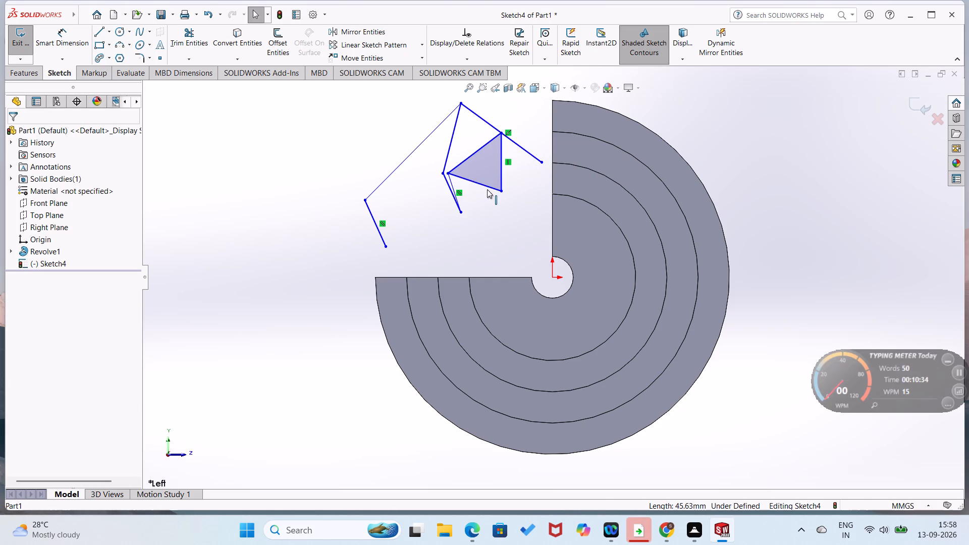
click(489, 187)
key(Delete)
key(Delete)
key(Delete)
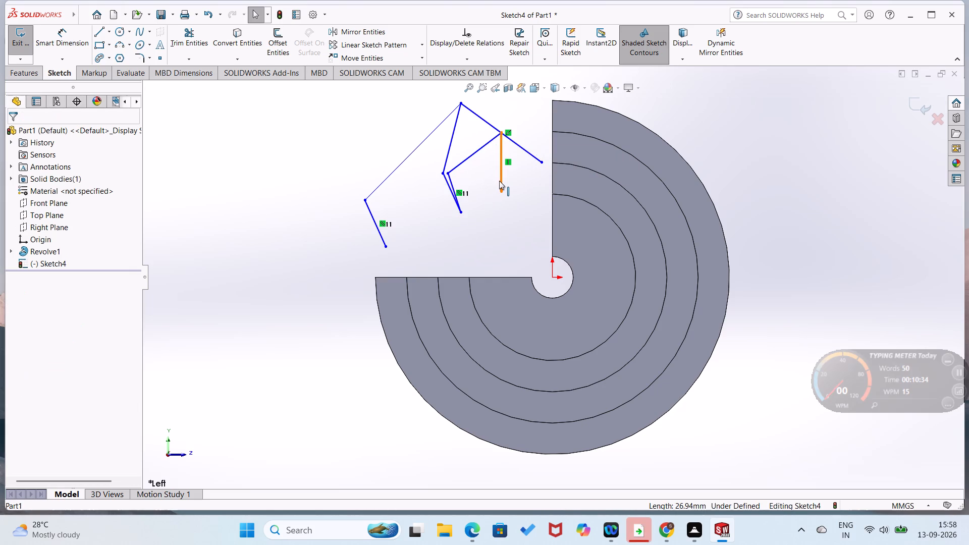
key(Delete)
click(501, 179)
key(Delete)
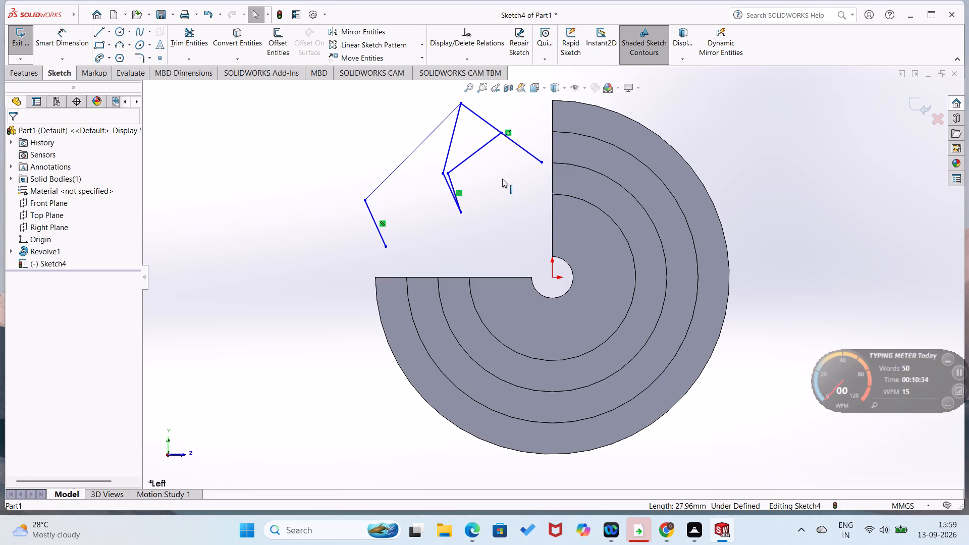
click(525, 148)
key(Delete)
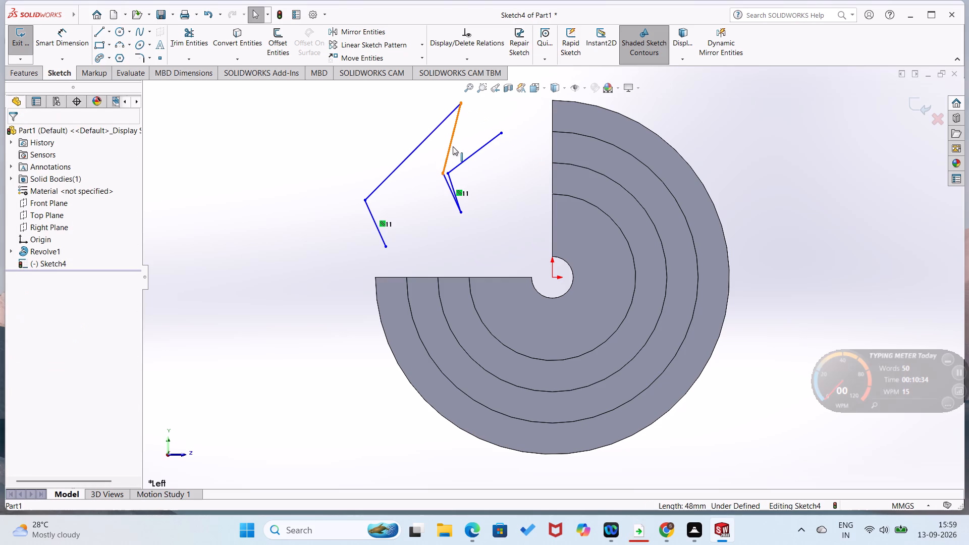
Delete the remaining 35 mm, 32 mm, 20 mm and 21 mm lines around the former inner triangle.
click(453, 146)
key(Delete)
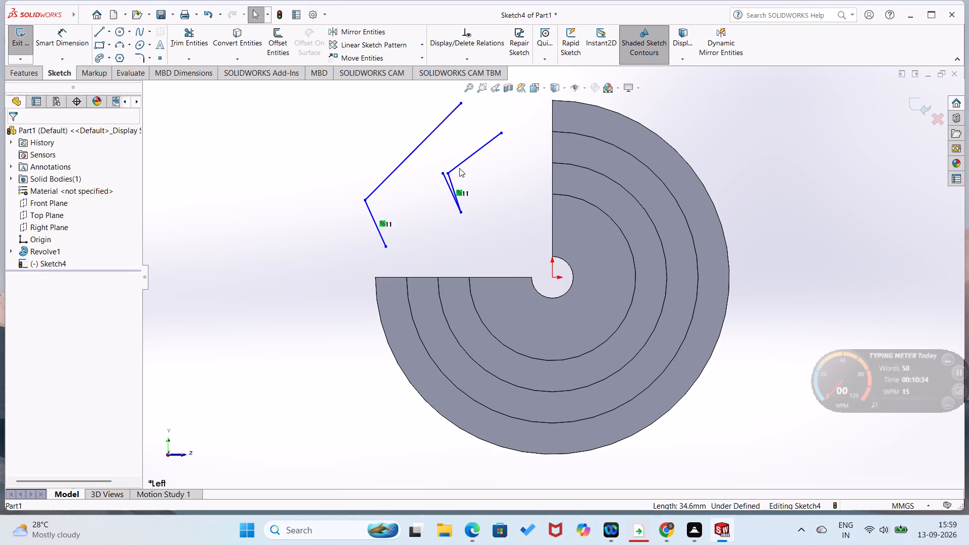
click(459, 168)
key(Delete)
click(462, 161)
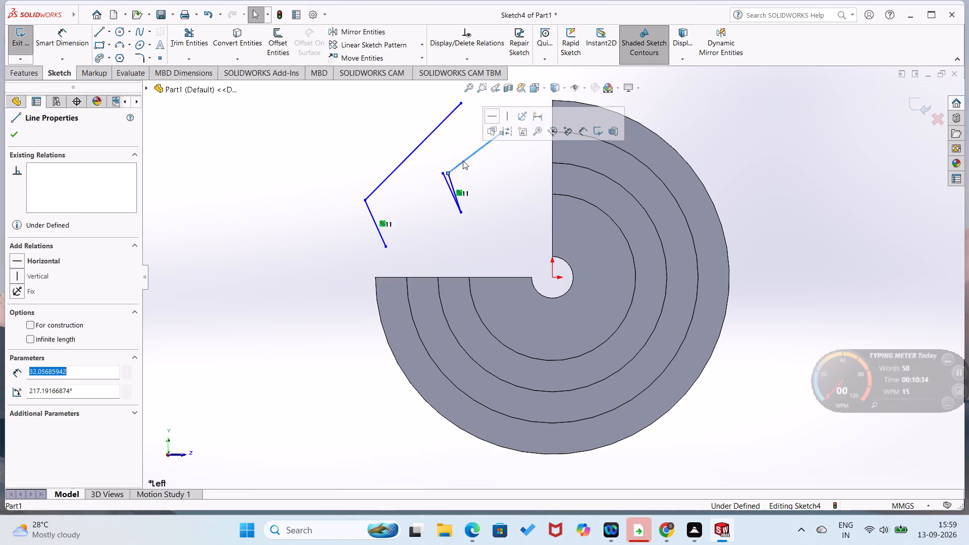
key(Delete)
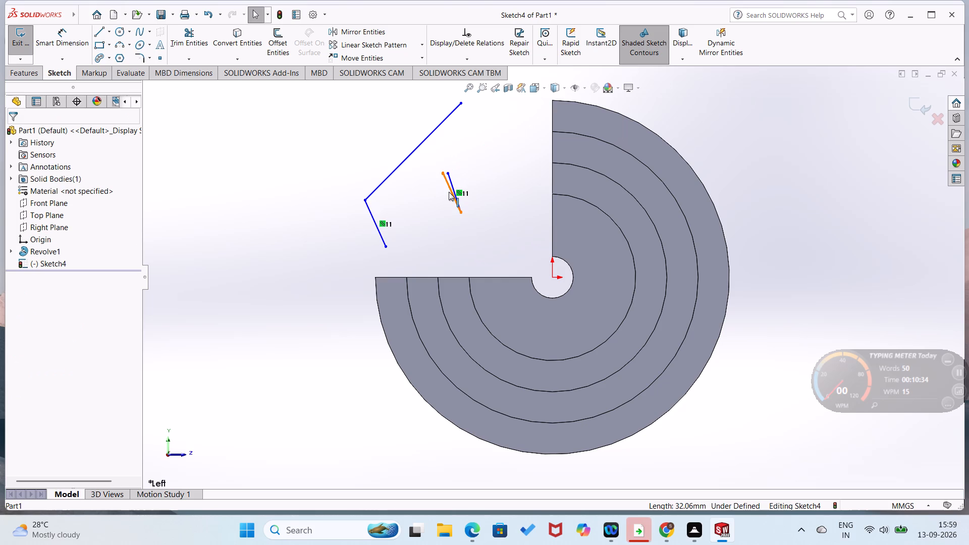
click(453, 188)
key(Delete)
click(451, 191)
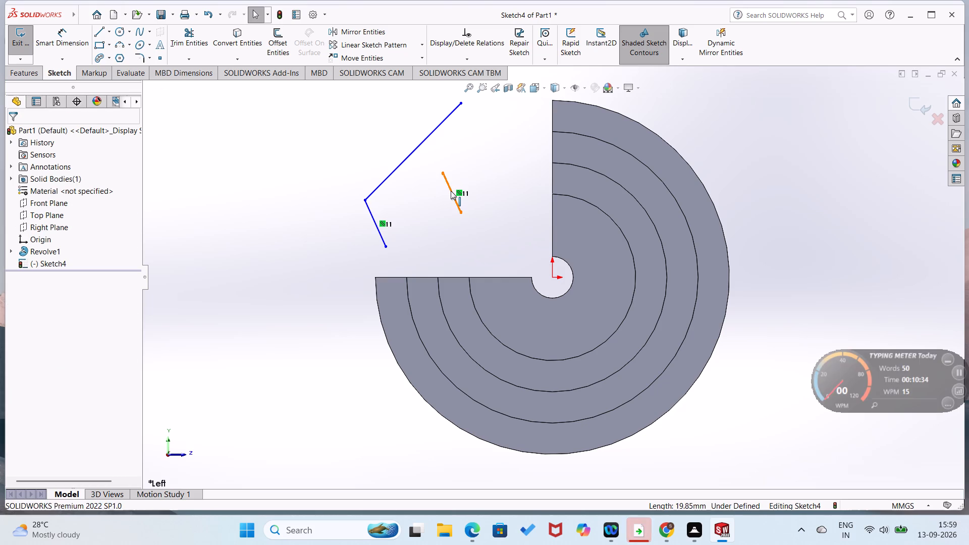
key(Delete)
Delete the last two sketch lines, the 66 mm sloping line and the 24 mm line attached to it.
click(411, 152)
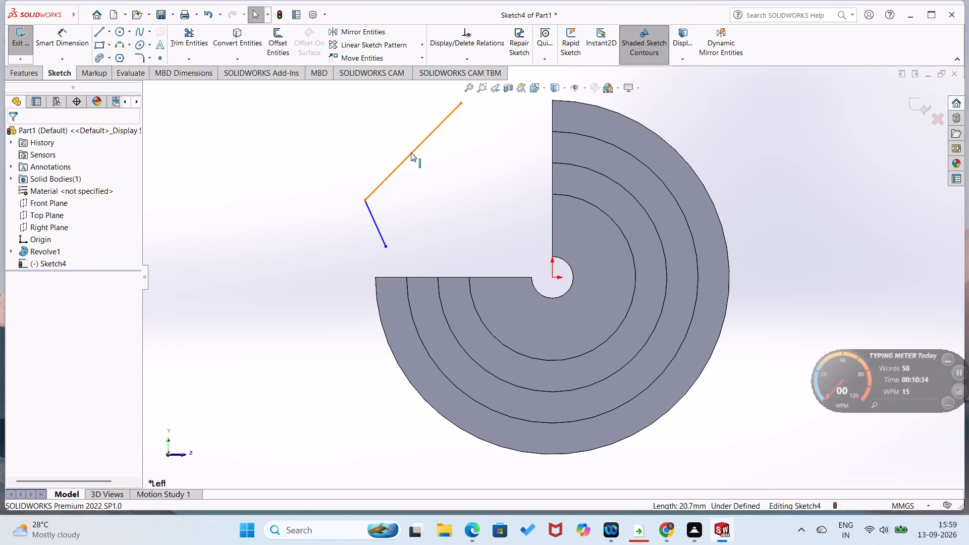
key(Delete)
click(378, 226)
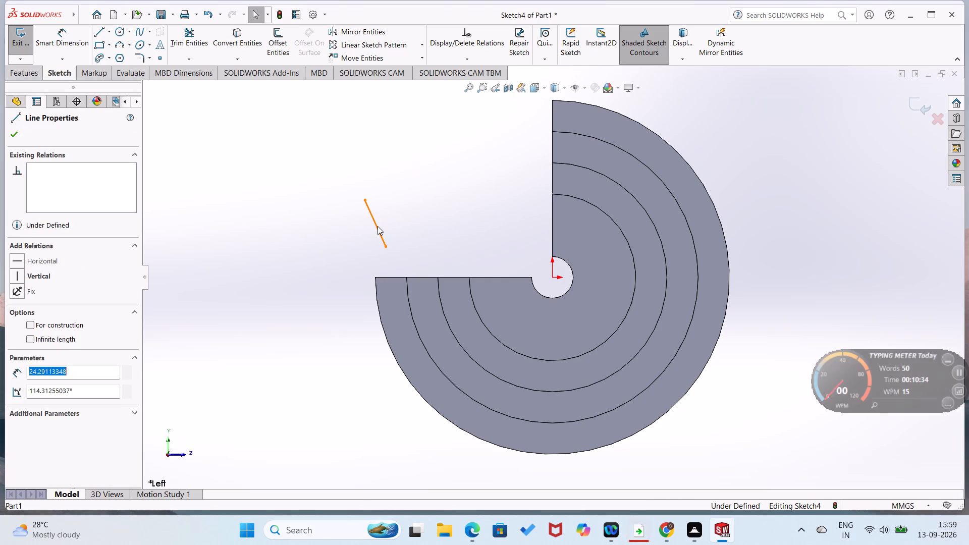
key(Delete)
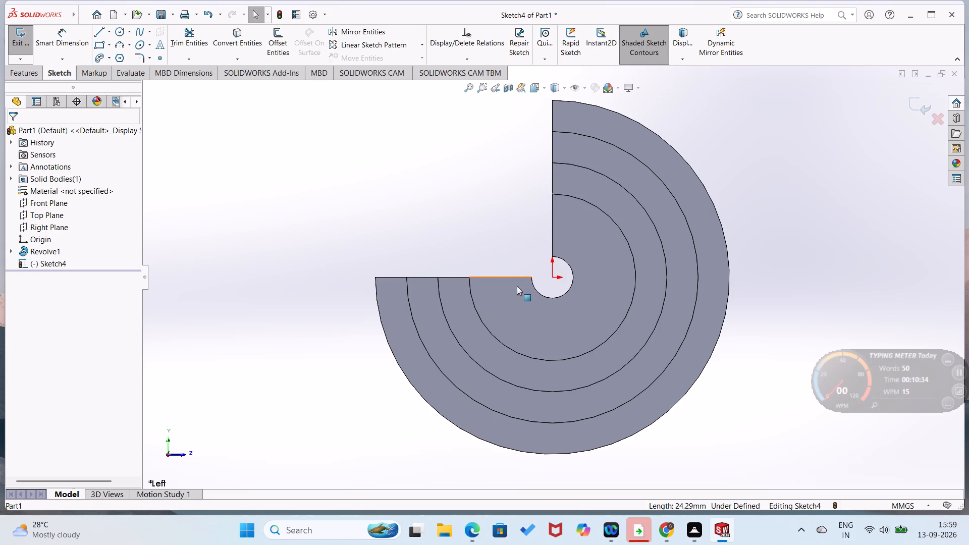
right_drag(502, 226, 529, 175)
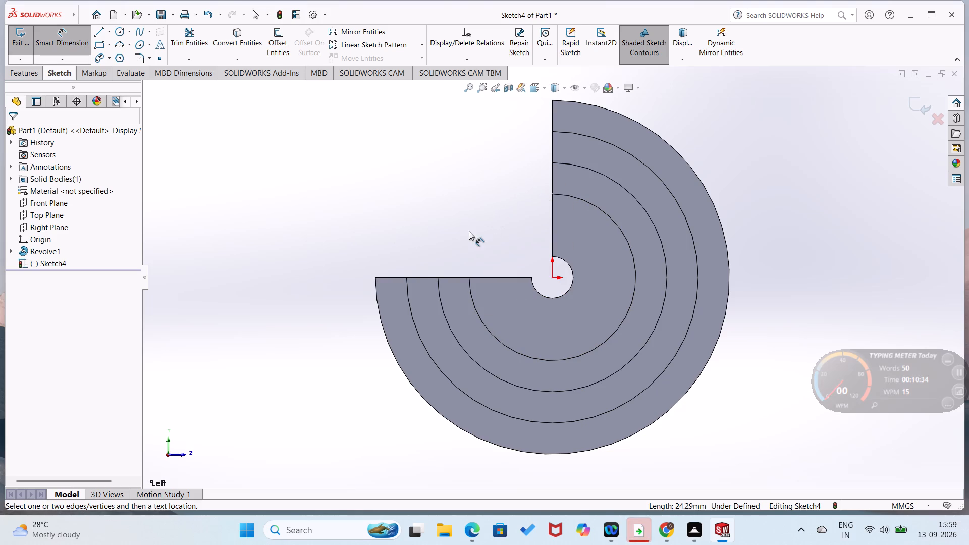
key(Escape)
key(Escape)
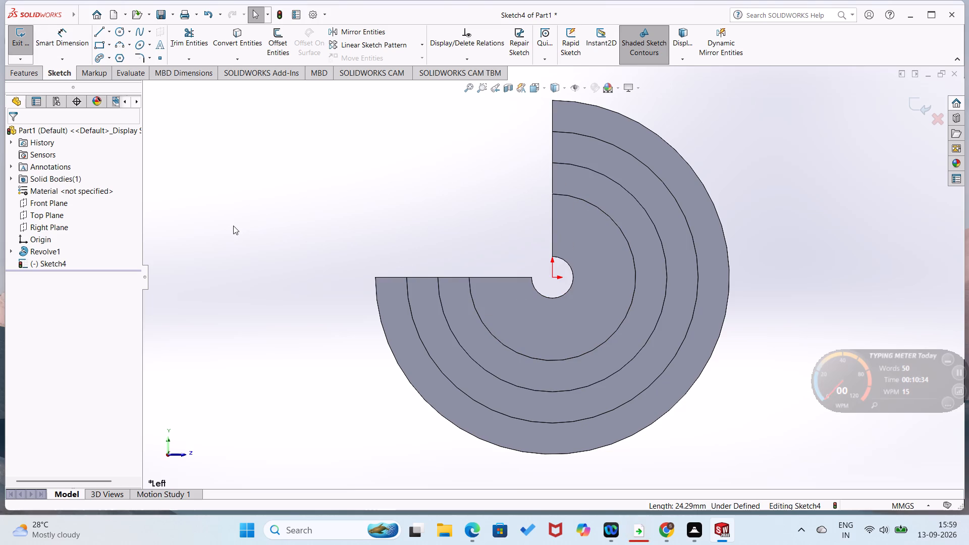
Show the part in four viewports with front, left, top and trimetric views.
key(space)
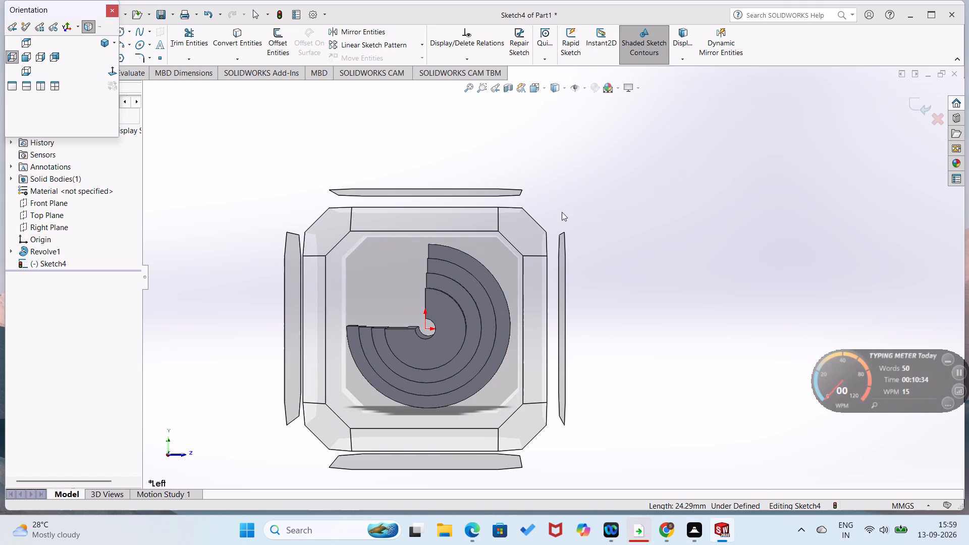
click(10, 86)
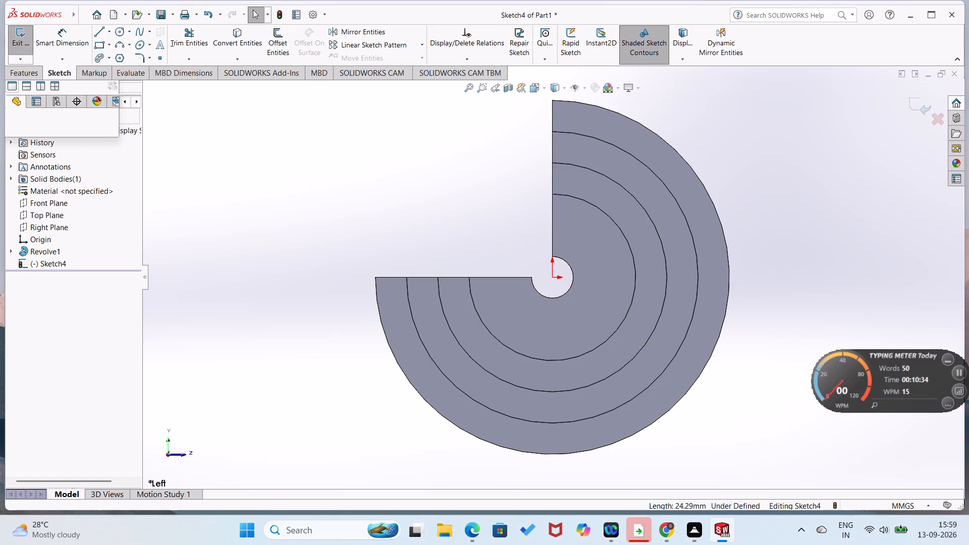
click(56, 85)
right_click(192, 200)
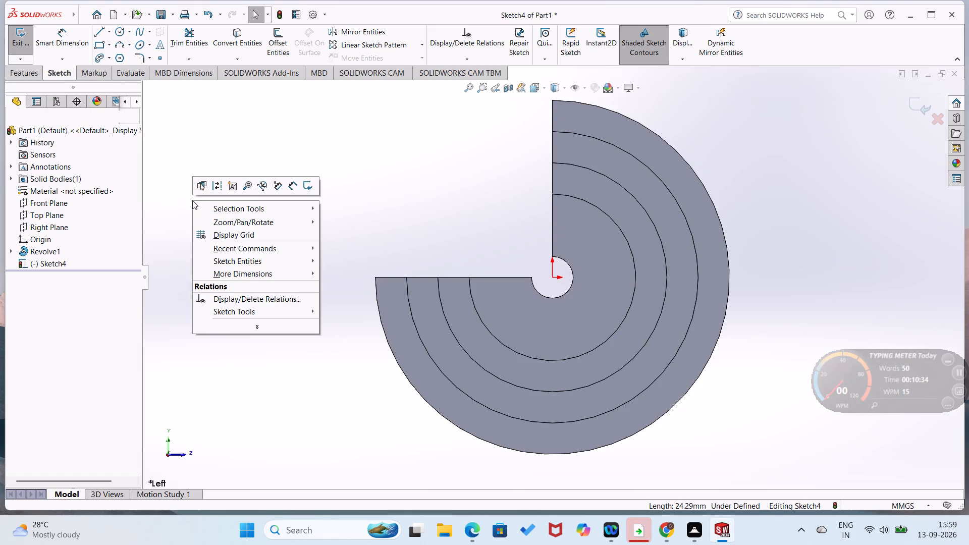
right_click(397, 201)
right_drag(397, 201, 421, 165)
right_click(314, 214)
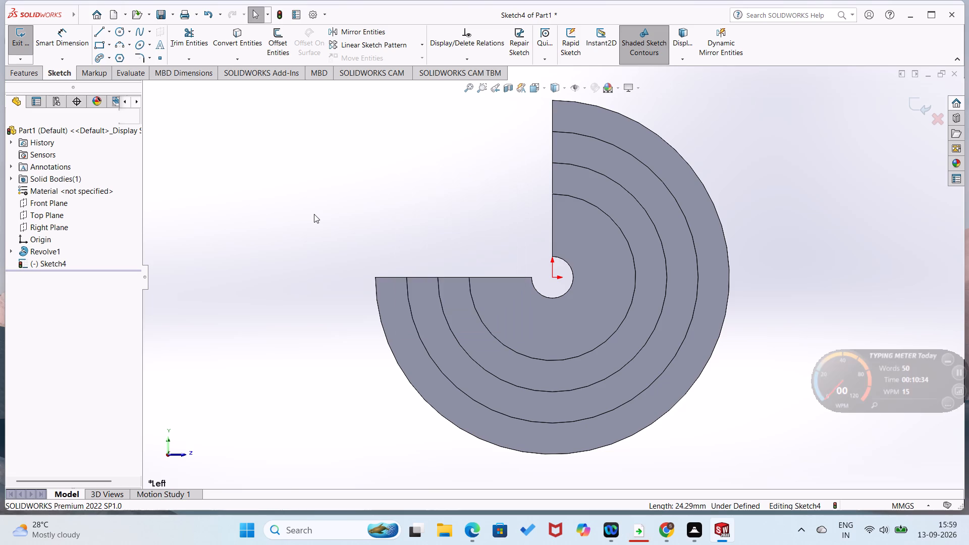
right_click(314, 214)
key(Escape)
right_drag(299, 222, 319, 187)
key(Escape)
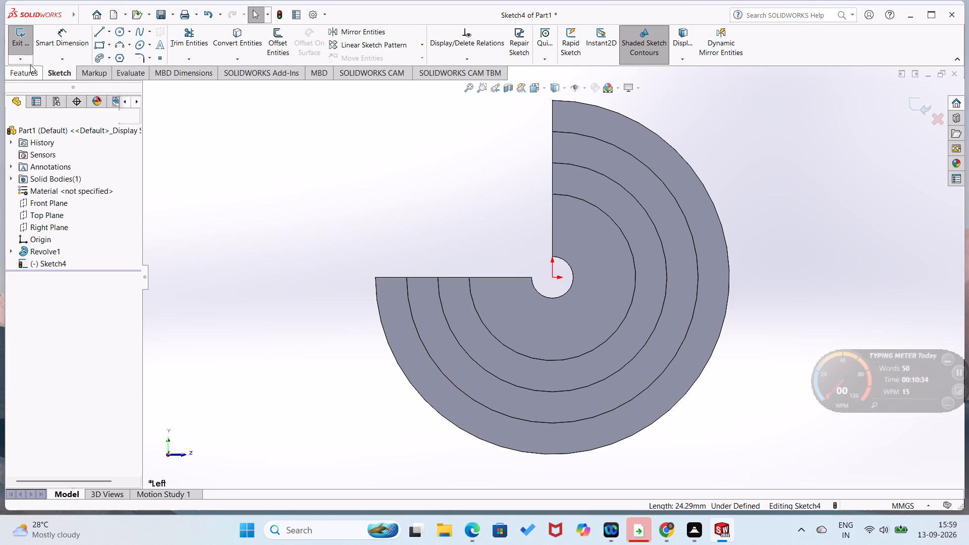
key(space)
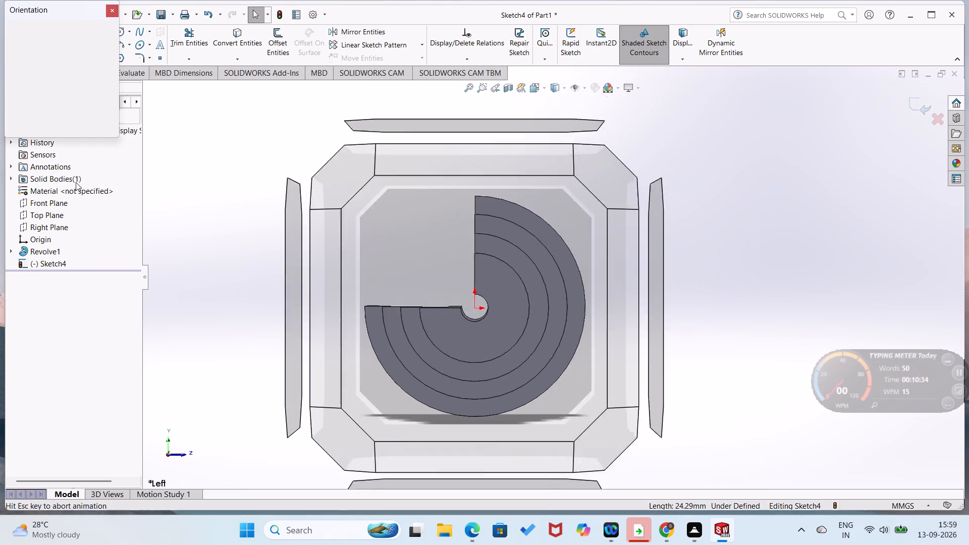
click(57, 86)
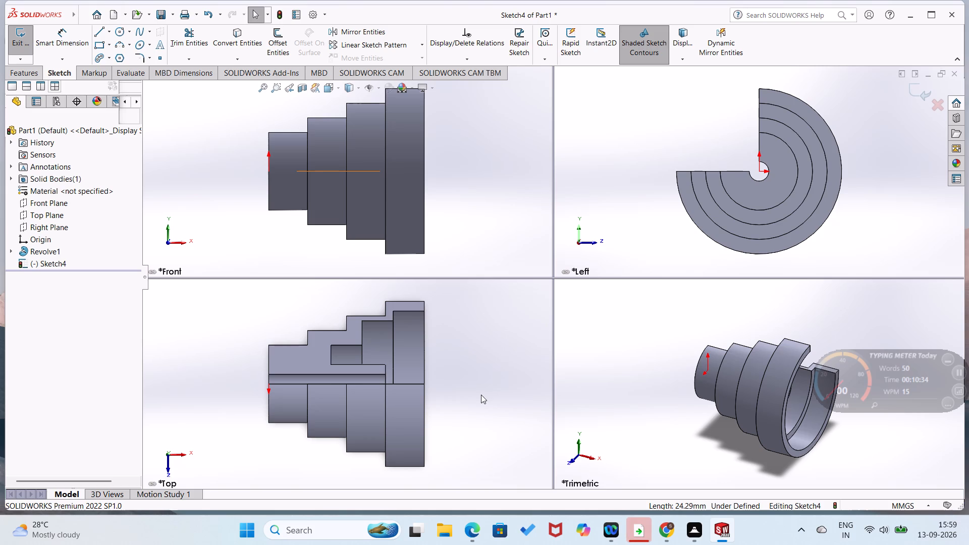
Return to a single viewport and orbit the part to examine its stepped exterior and open interior.
right_drag(481, 395, 481, 391)
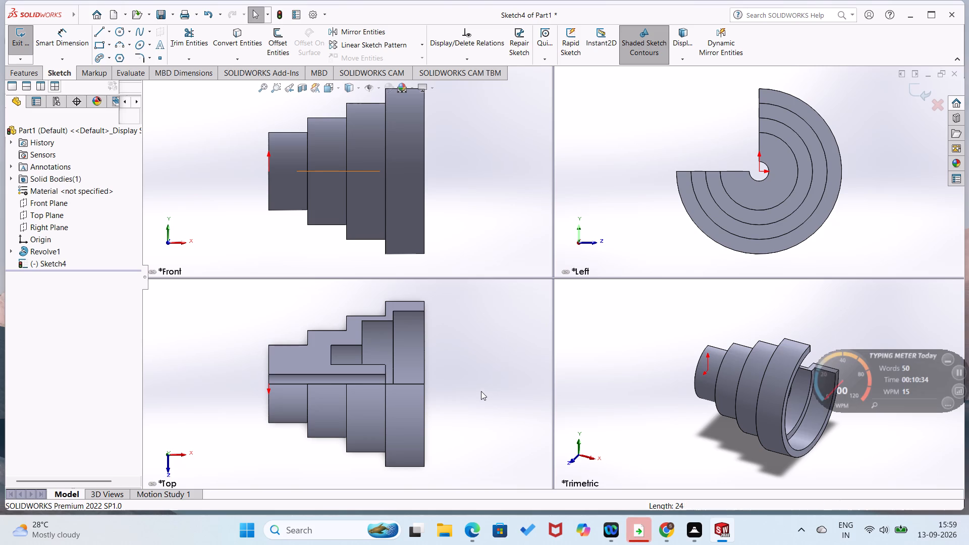
right_drag(481, 391, 482, 389)
key(space)
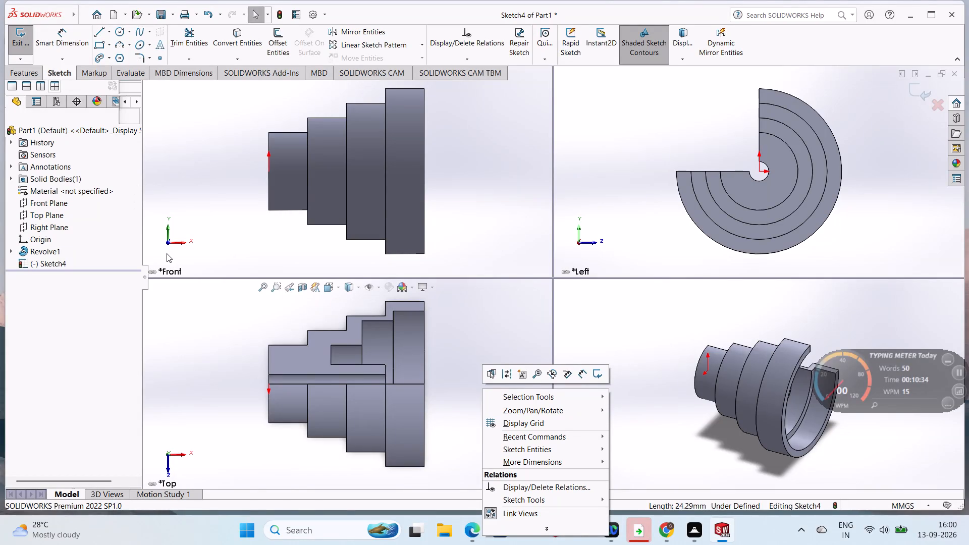
key(space)
key(Escape)
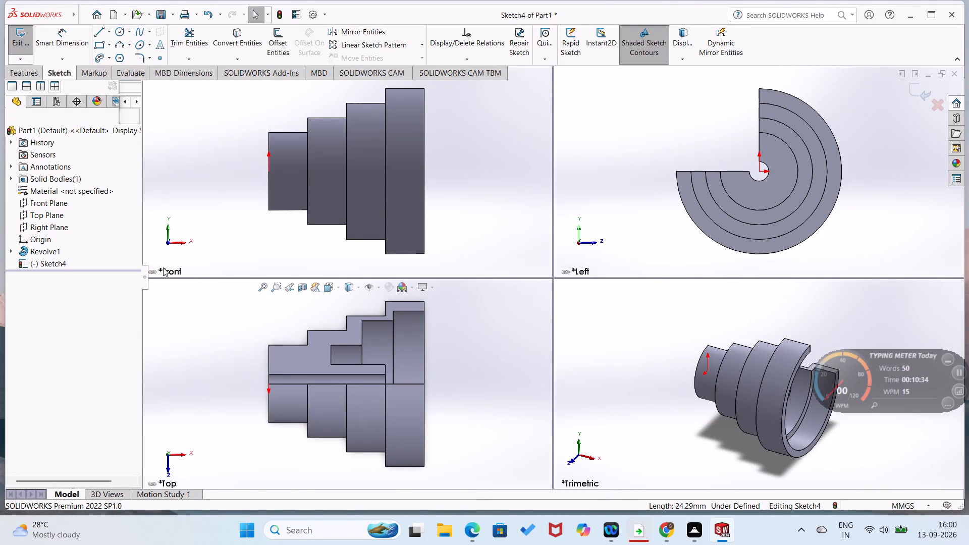
key(space)
click(9, 88)
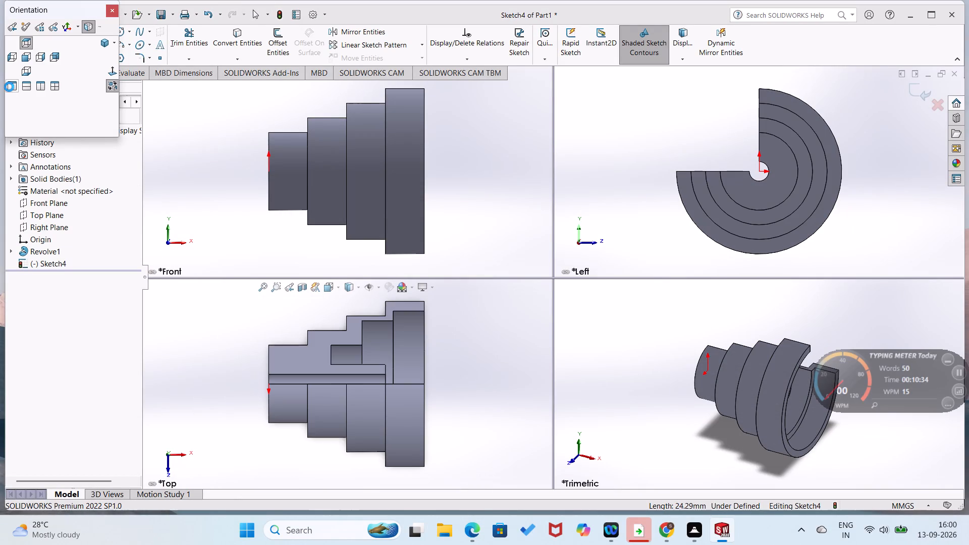
middle_drag(236, 233, 236, 245)
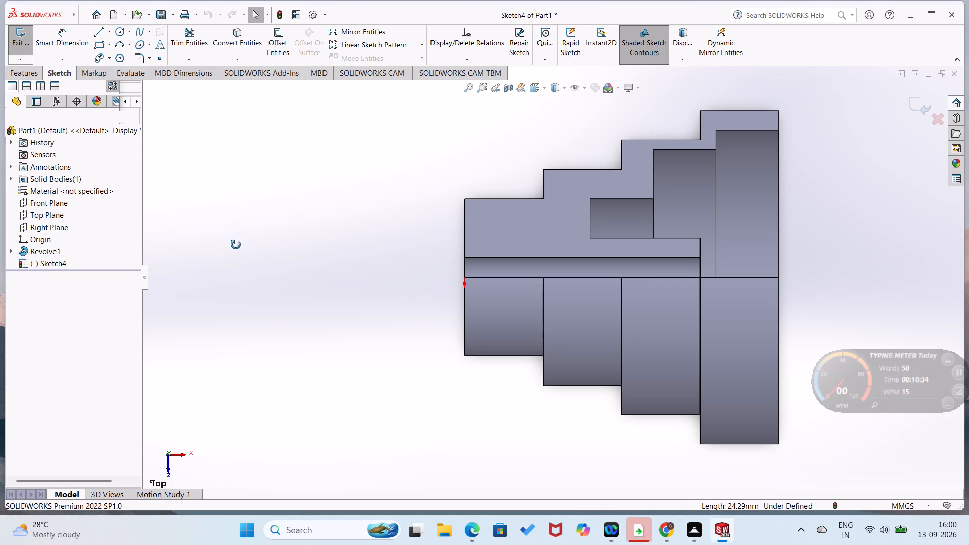
middle_drag(236, 245, 264, 326)
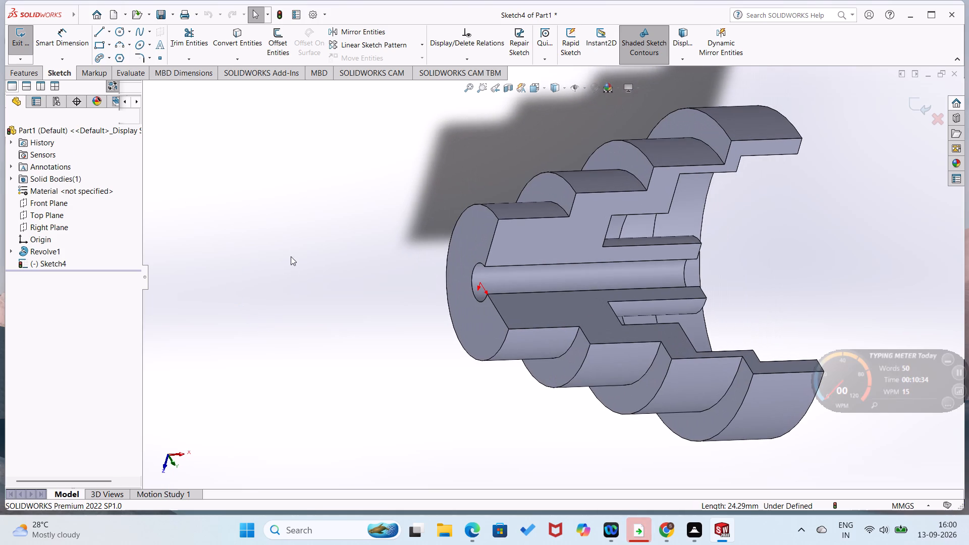
middle_drag(295, 236, 284, 226)
Save the part as sunday in the Documents folder, discarding the empty sketch and saving without rebuilding.
key(ctrl+s)
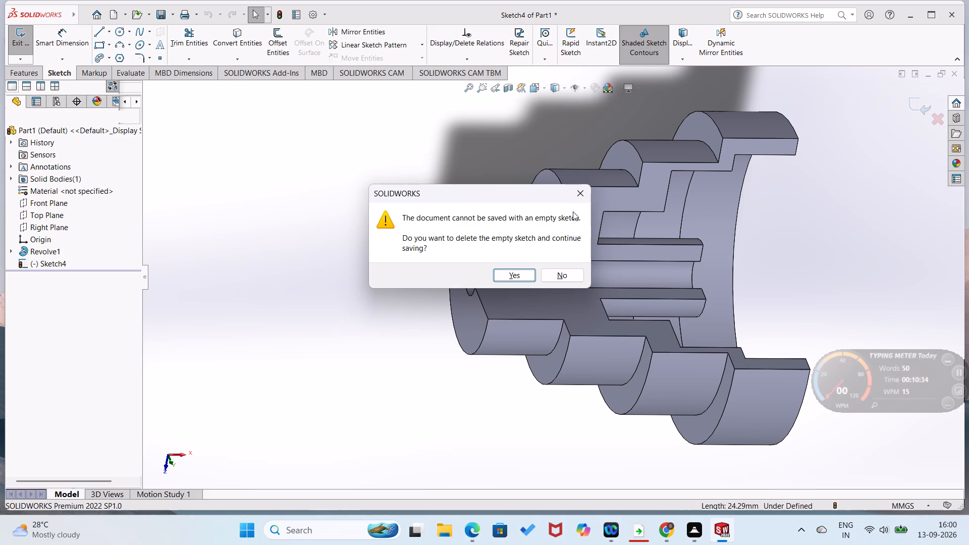
click(582, 199)
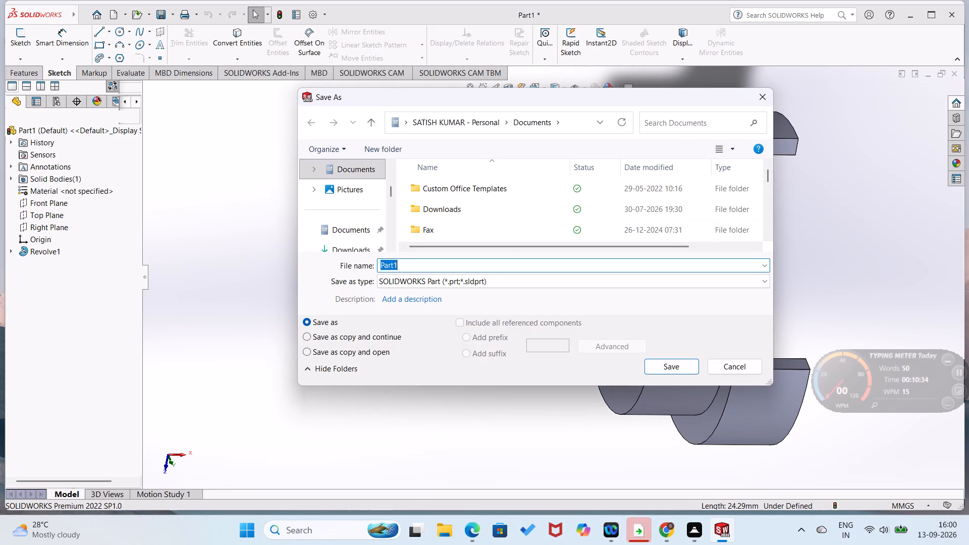
key(BackSpace)
text(sunday)
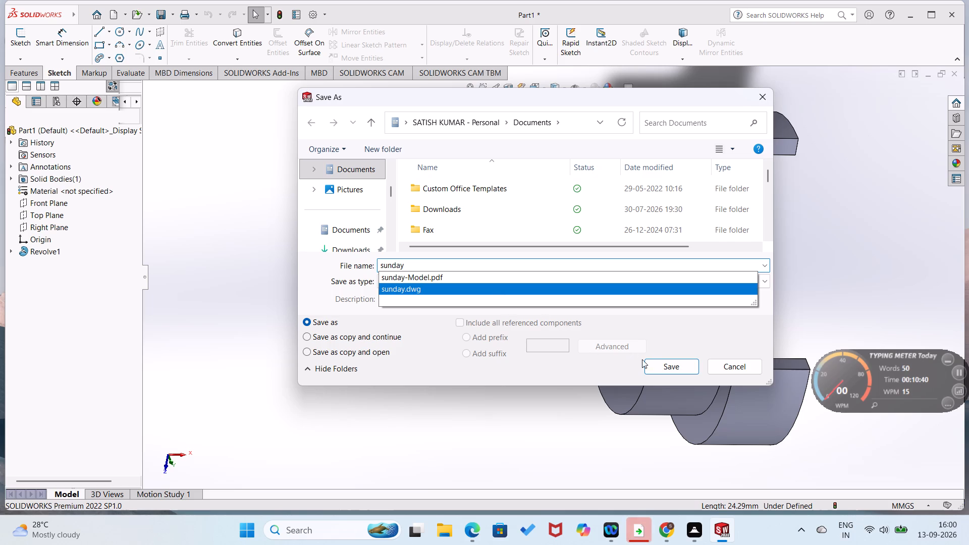
click(667, 367)
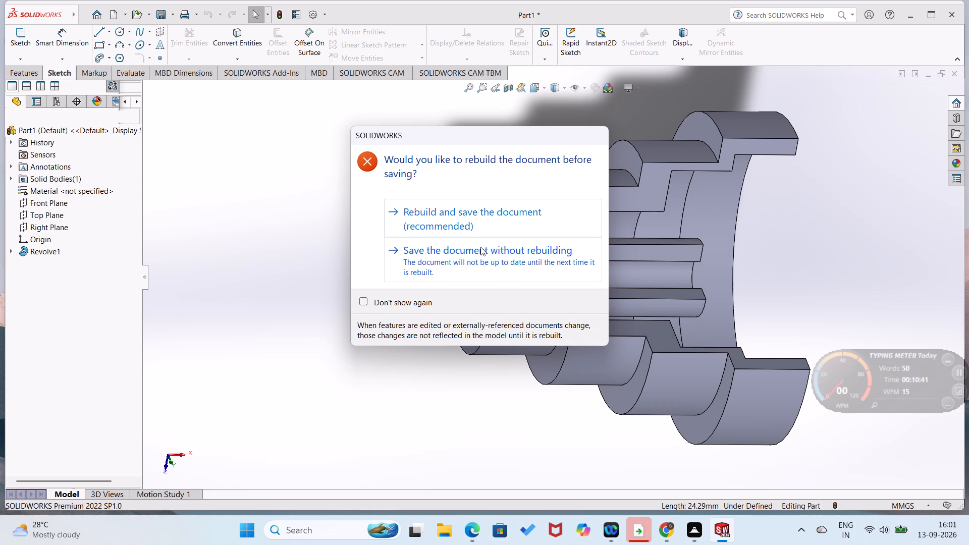
click(560, 262)
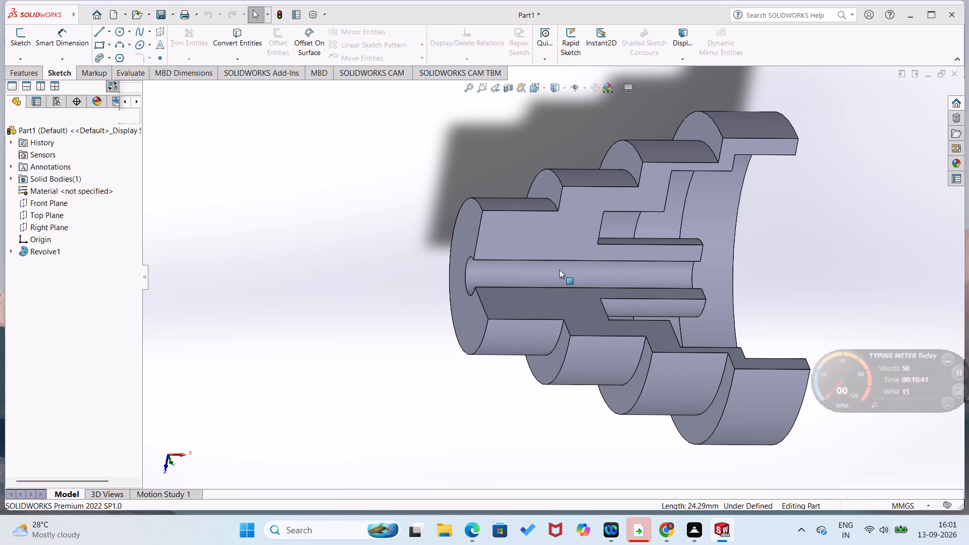